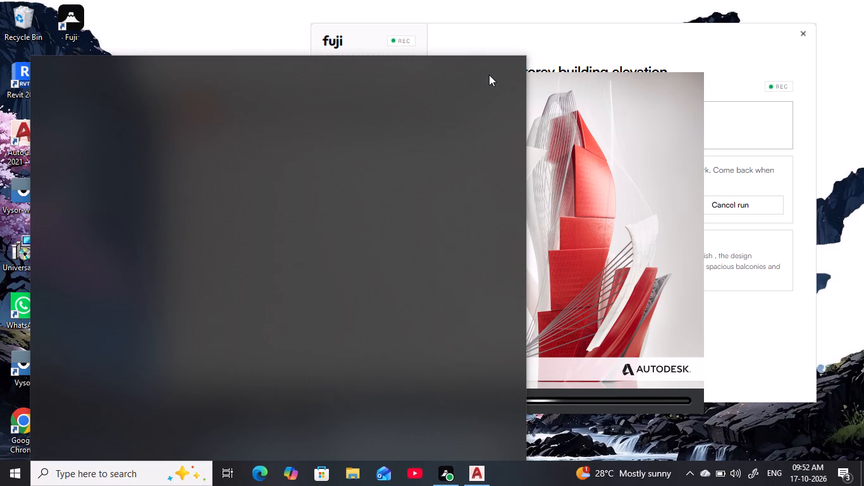
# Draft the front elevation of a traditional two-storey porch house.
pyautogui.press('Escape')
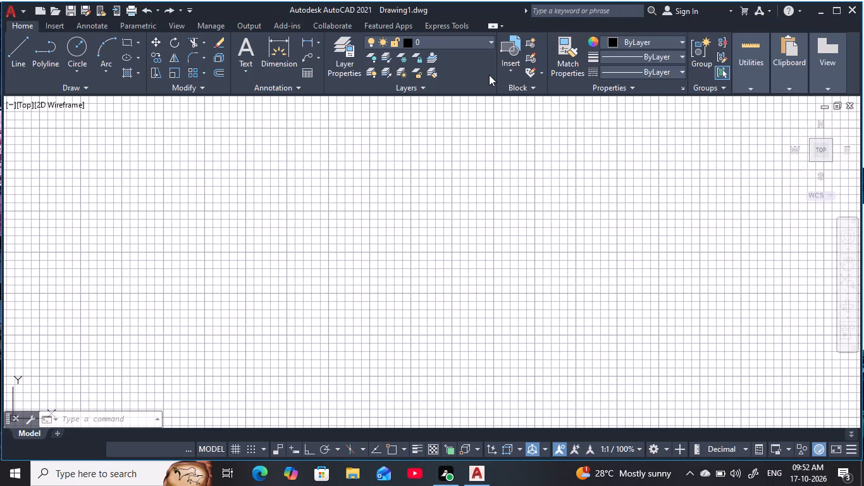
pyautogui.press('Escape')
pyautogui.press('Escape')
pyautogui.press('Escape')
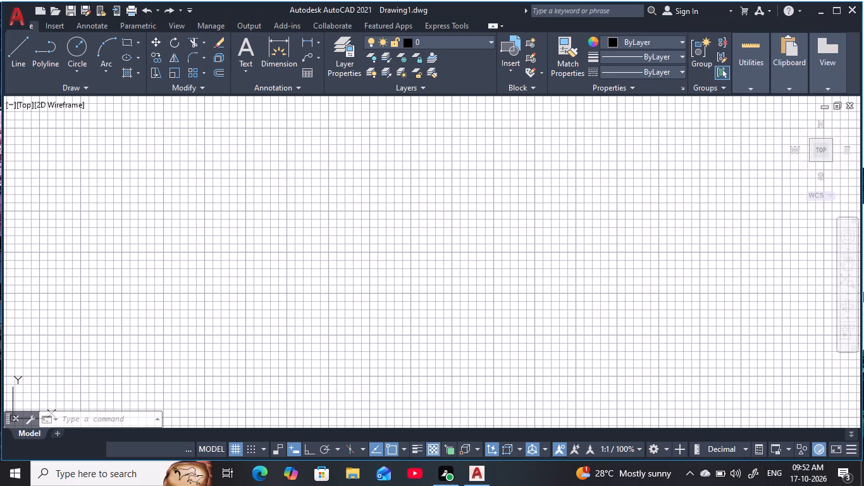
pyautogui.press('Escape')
# In the Options for opening and saving files, enable maintaining a log file and apply the change.
pyautogui.write('op')
pyautogui.press('Return')
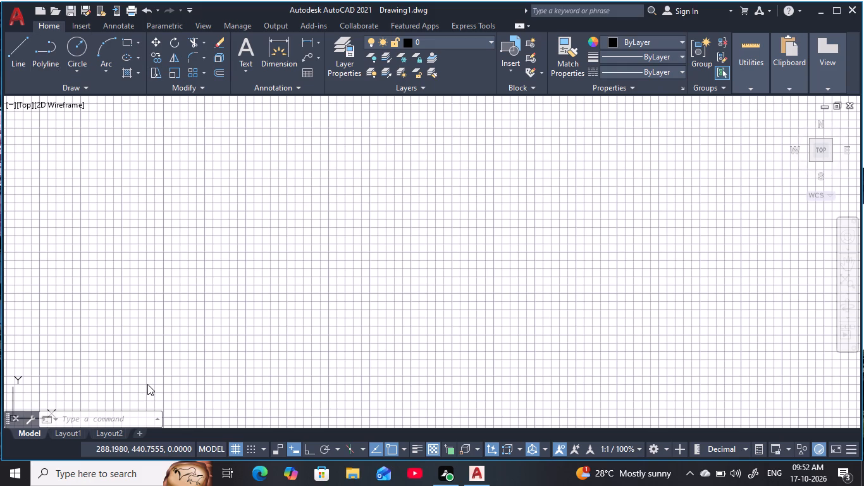
pyautogui.press('Escape')
pyautogui.press('Escape')
pyautogui.press('Escape')
pyautogui.press('Escape')
pyautogui.press('o')
pyautogui.press('p')
pyautogui.click(90, 414)
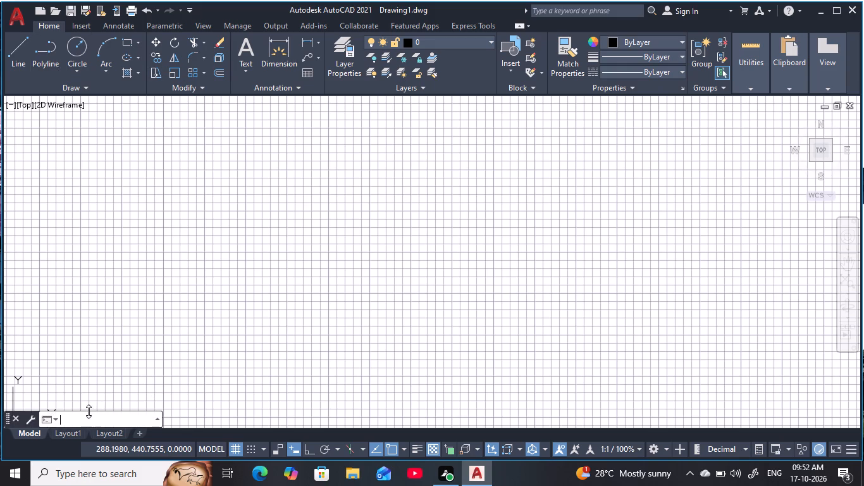
pyautogui.press('o')
pyautogui.write('p')
pyautogui.press('space')
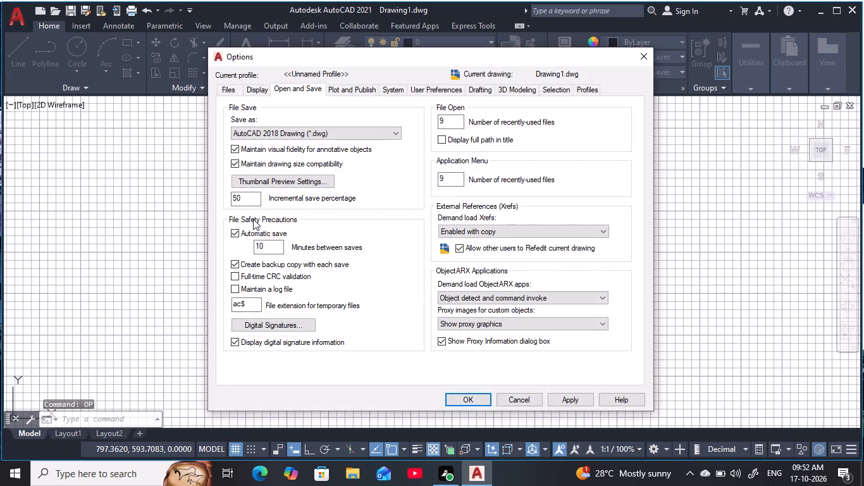
pyautogui.click(235, 294)
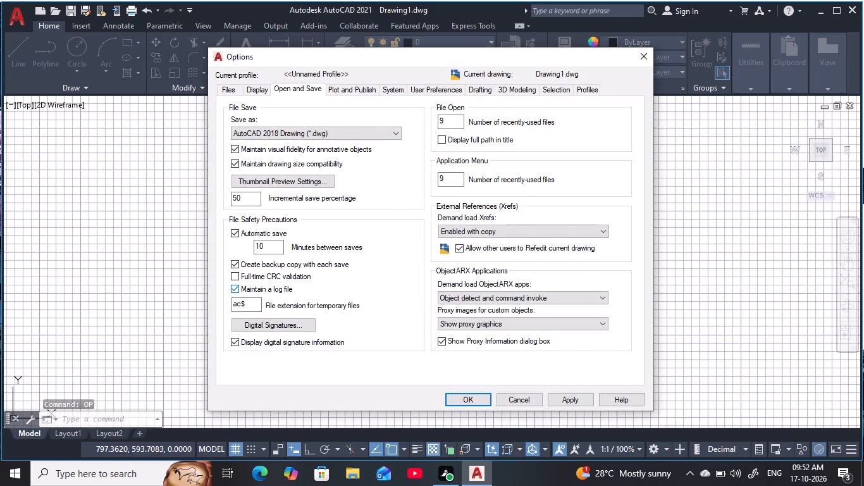
pyautogui.click(566, 397)
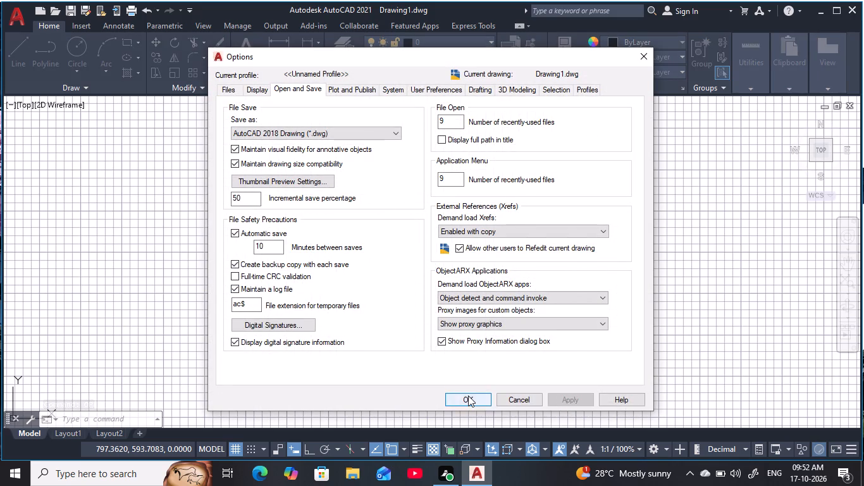
pyautogui.click(468, 396)
pyautogui.press('Escape')
pyautogui.press('Escape')
pyautogui.press('Escape')
pyautogui.press('Escape')
pyautogui.press('Escape')
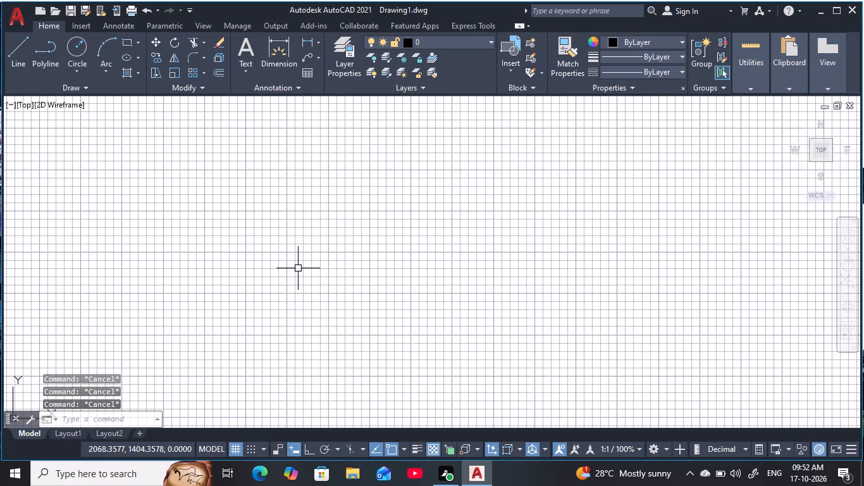
pyautogui.press('Escape')
pyautogui.press('Escape')
# Turn on log file recording with the LOGFILEON command, running it twice.
pyautogui.write('lo')
pyautogui.press('g')
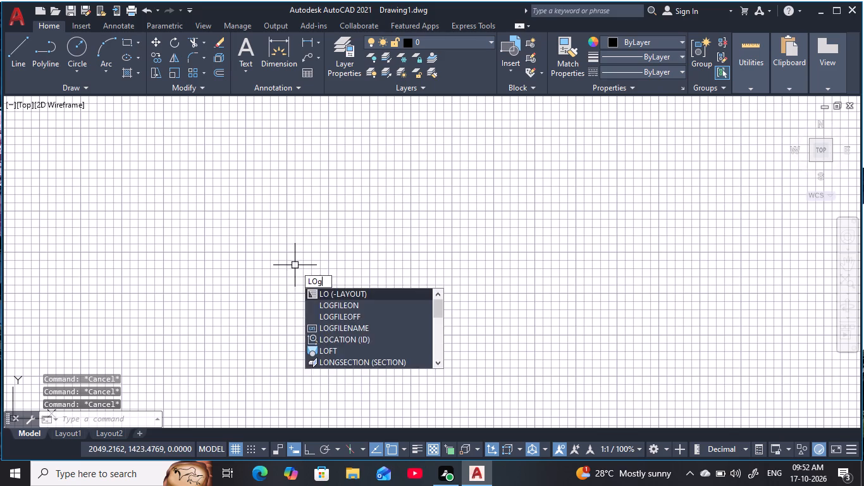
pyautogui.click(359, 294)
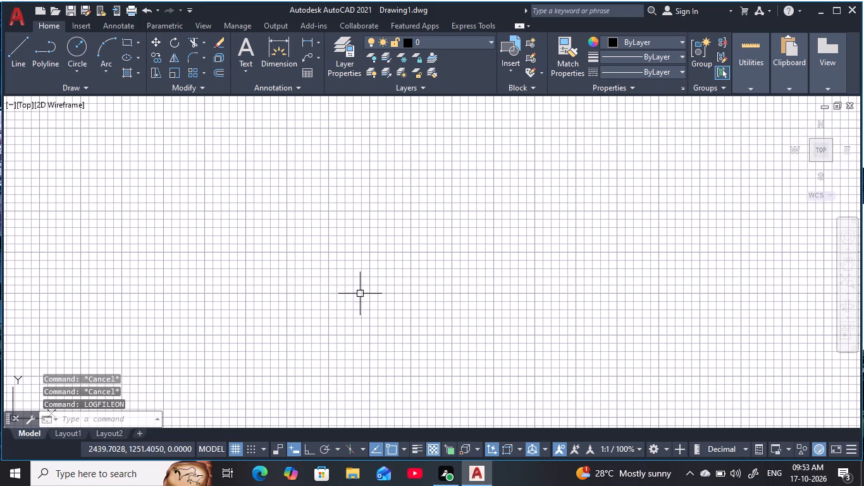
pyautogui.press('Escape')
pyautogui.press('Escape')
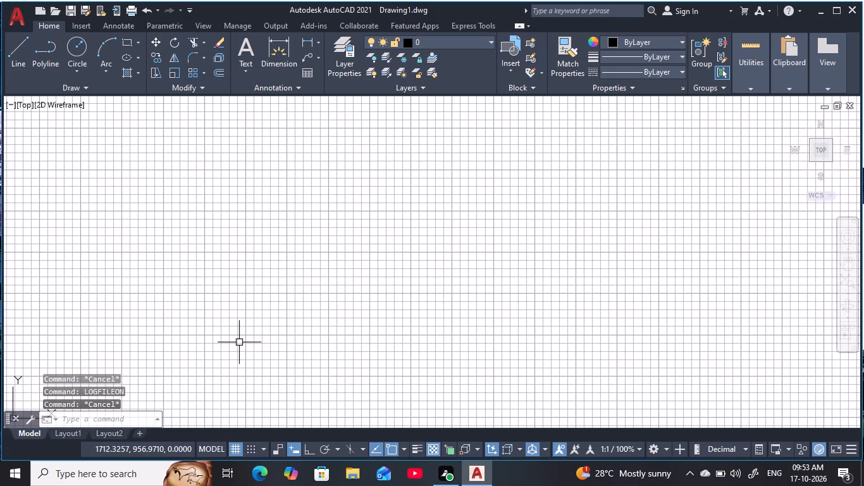
pyautogui.press('Escape')
pyautogui.press('Escape')
pyautogui.press('Escape')
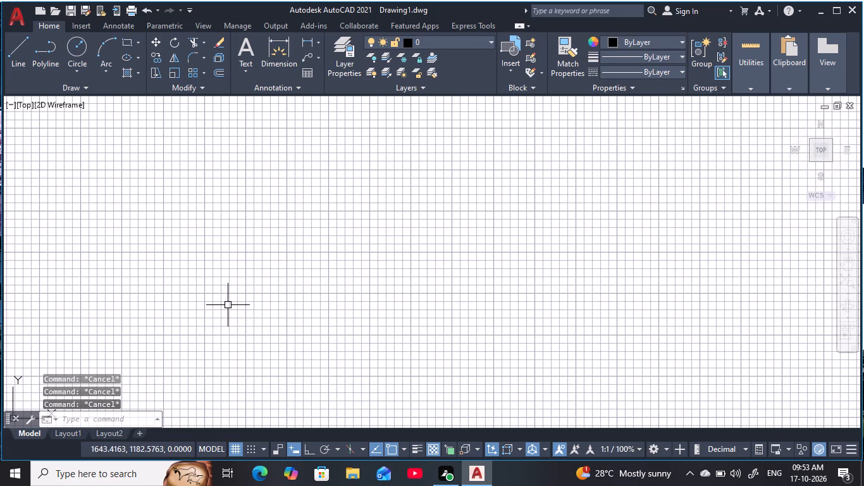
pyautogui.press('l')
pyautogui.press('o')
pyautogui.press('g')
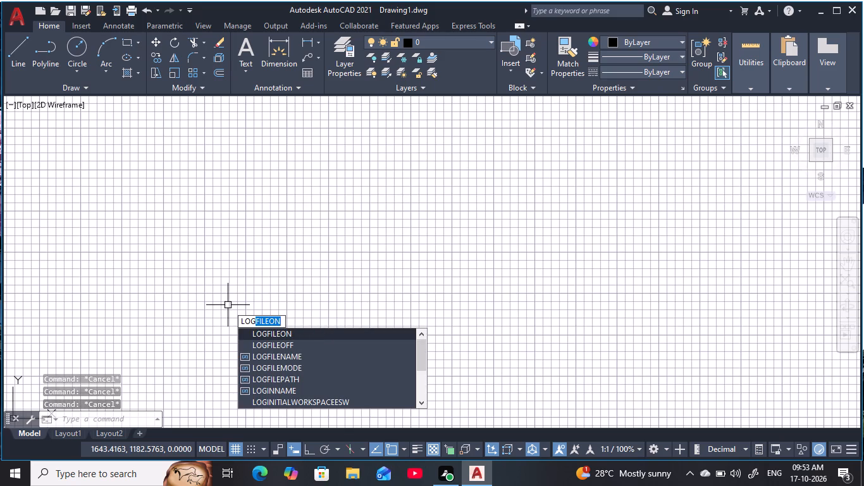
pyautogui.click(294, 334)
pyautogui.press('Escape')
pyautogui.press('Escape')
pyautogui.press('Escape')
pyautogui.press('Escape')
pyautogui.press('Escape')
pyautogui.press('Escape')
pyautogui.press('Escape')
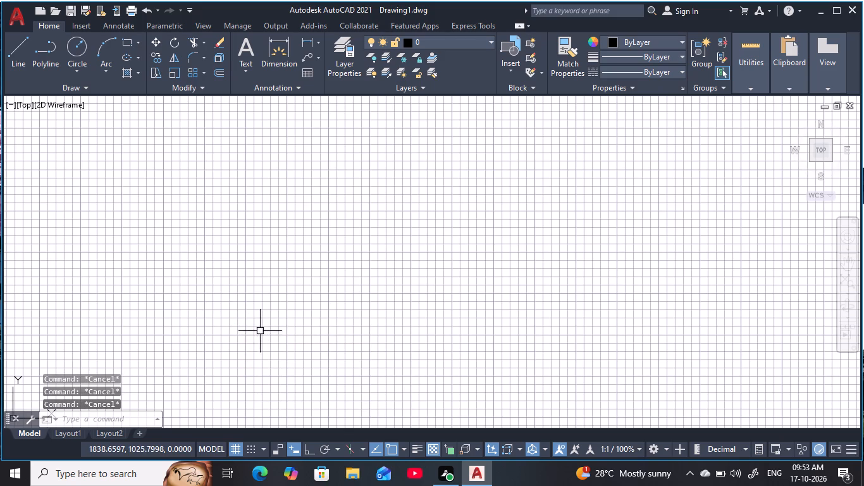
pyautogui.press('Escape')
pyautogui.press('Escape')
pyautogui.press('Escape')
pyautogui.press('Escape')
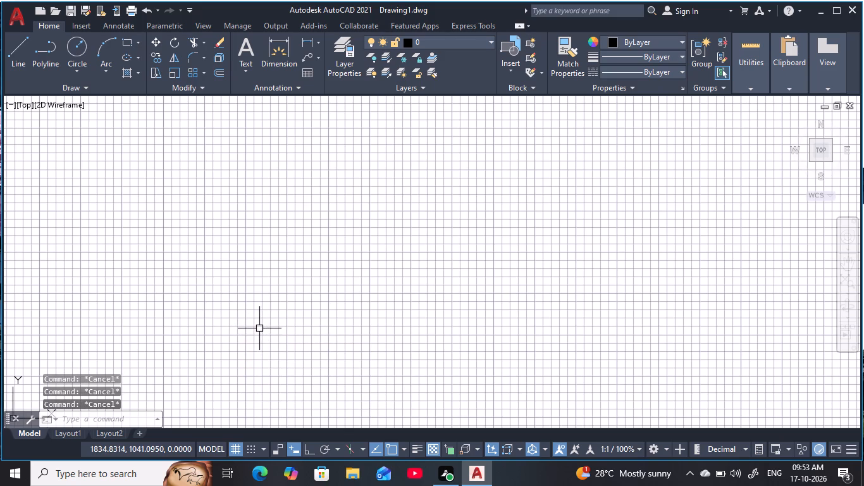
# Turn off the grid display in the drawing area.
pyautogui.press('F7')
pyautogui.press('Escape')
pyautogui.press('Escape')
pyautogui.press('Escape')
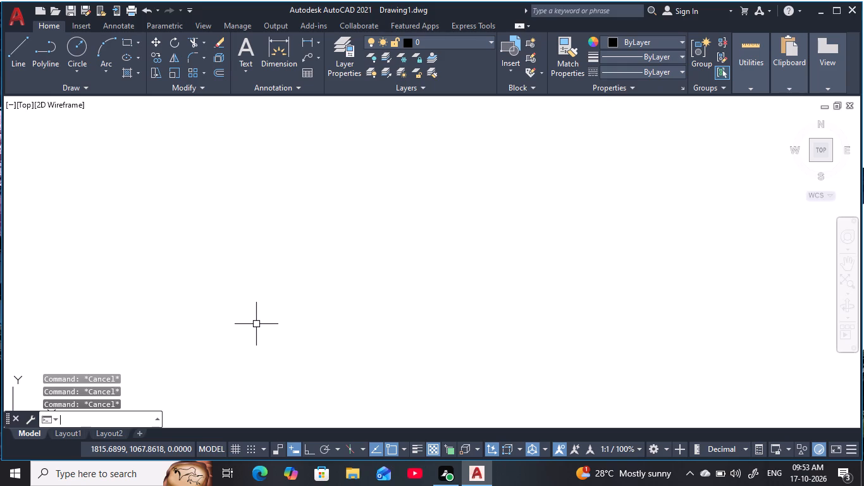
# Configure the drawing units to Engineering length with 0'-0" precision and an insertion scale in inches.
pyautogui.write('un')
pyautogui.press('space')
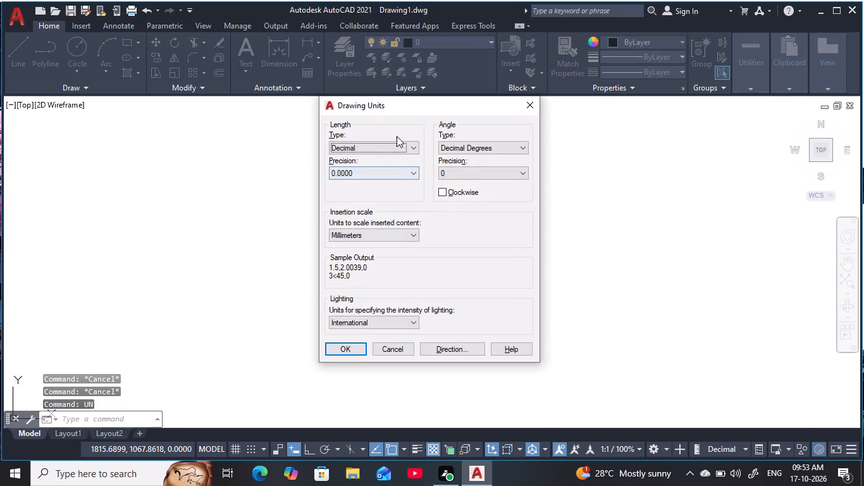
pyautogui.click(393, 140)
pyautogui.click(390, 146)
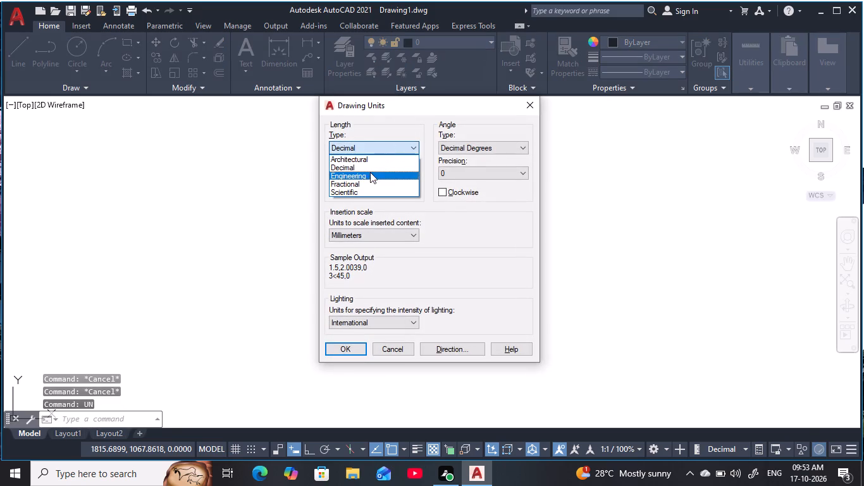
pyautogui.click(370, 175)
pyautogui.click(373, 175)
pyautogui.click(367, 182)
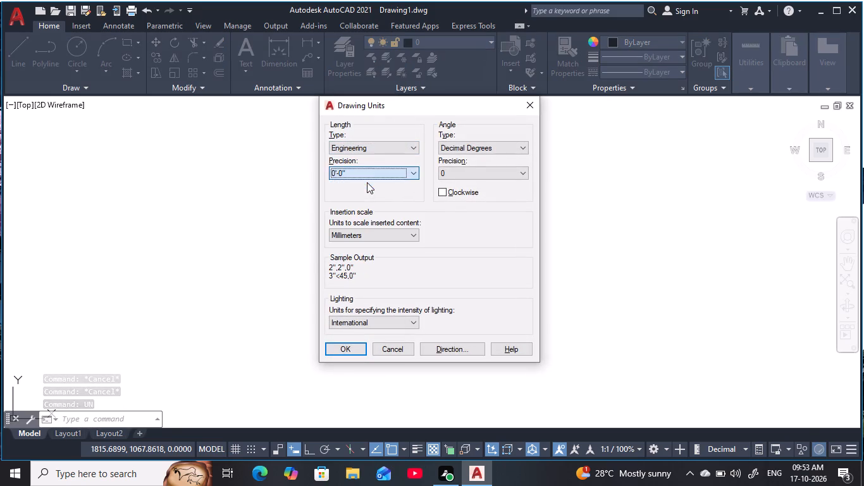
pyautogui.click(359, 233)
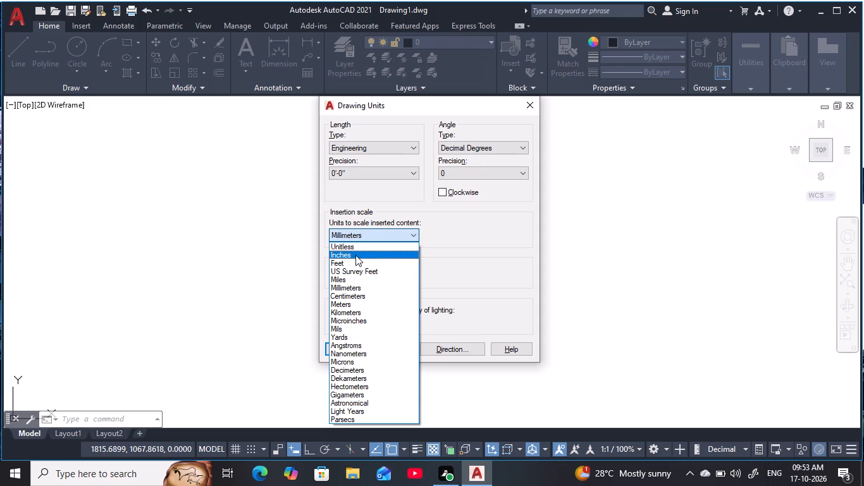
pyautogui.click(355, 255)
pyautogui.click(341, 353)
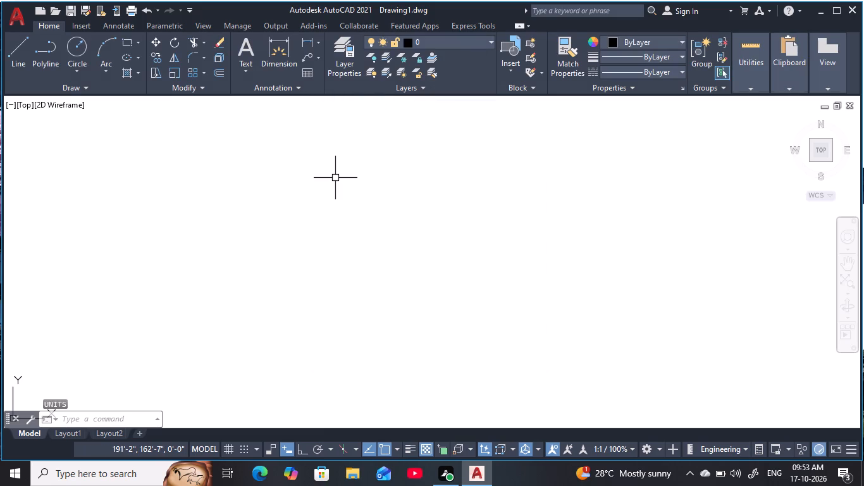
pyautogui.press('Escape')
pyautogui.press('Escape')
pyautogui.press('Escape')
pyautogui.press('Escape')
pyautogui.press('Escape')
# Modify the ISO-25 dimension style's primary units to Engineering format with 0'-0" precision.
pyautogui.write('d')
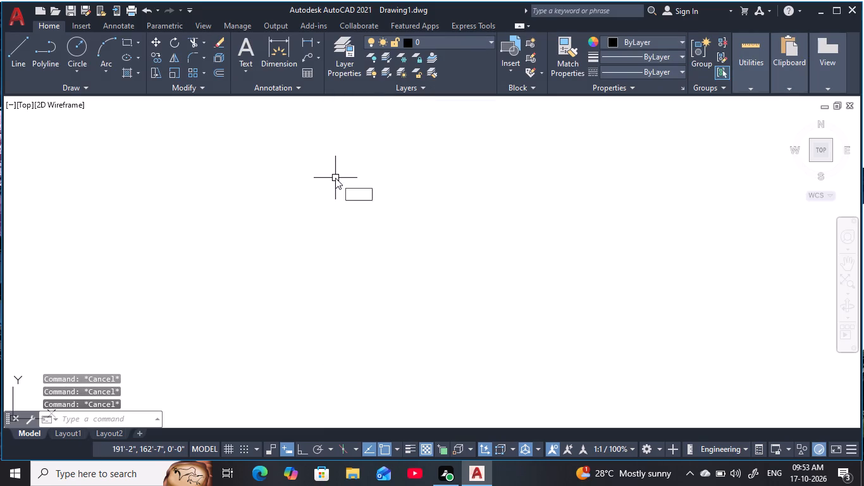
pyautogui.press('space')
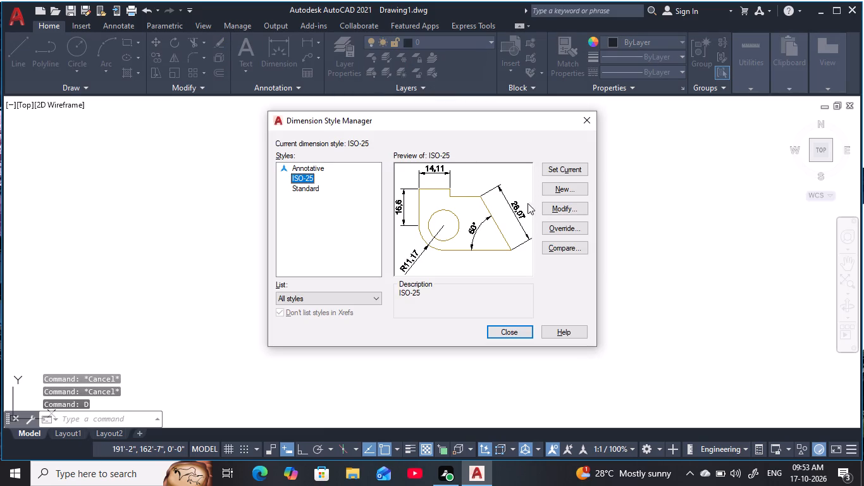
pyautogui.click(566, 206)
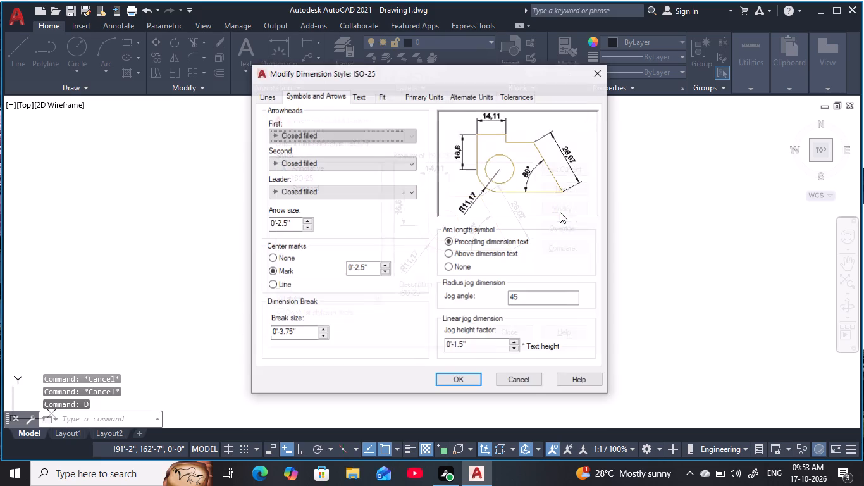
pyautogui.click(436, 96)
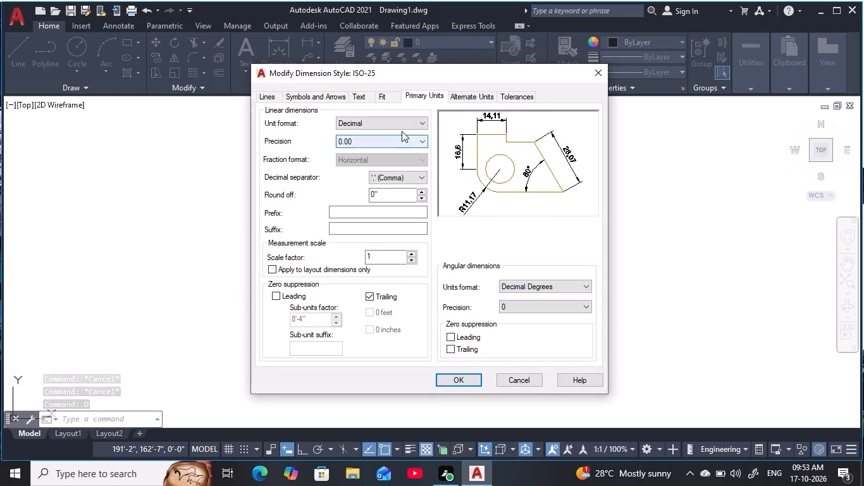
pyautogui.click(402, 125)
pyautogui.click(389, 150)
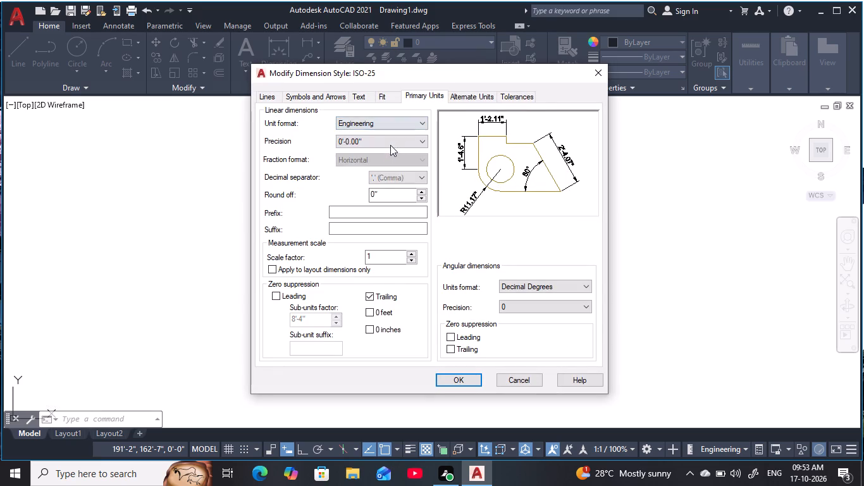
pyautogui.click(392, 143)
pyautogui.click(386, 149)
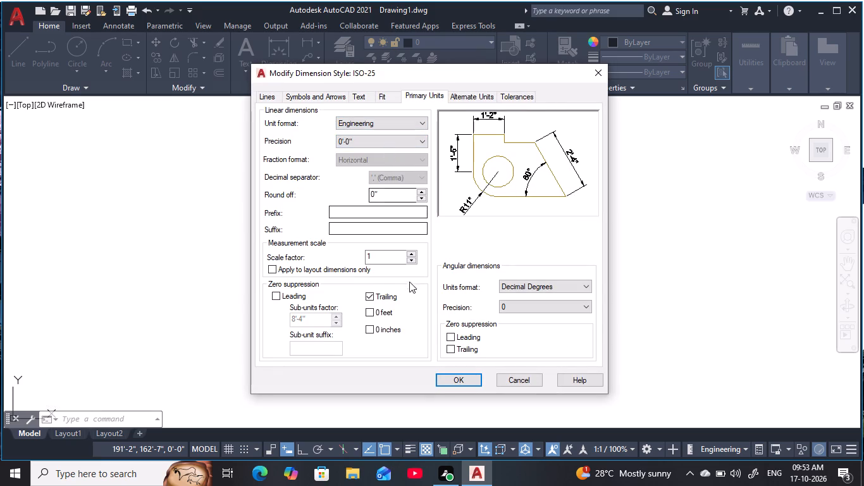
# Set the ISO-25 dimension style's text height to 9 inches and arrow size to 4.5 inches.
pyautogui.click(370, 98)
pyautogui.moveTo(405, 188); pyautogui.dragTo(270, 173)
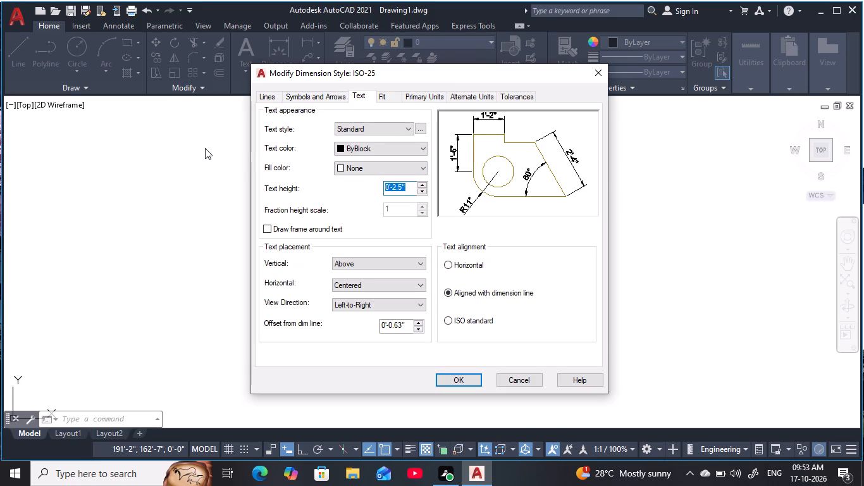
pyautogui.press('9')
pyautogui.click(318, 100)
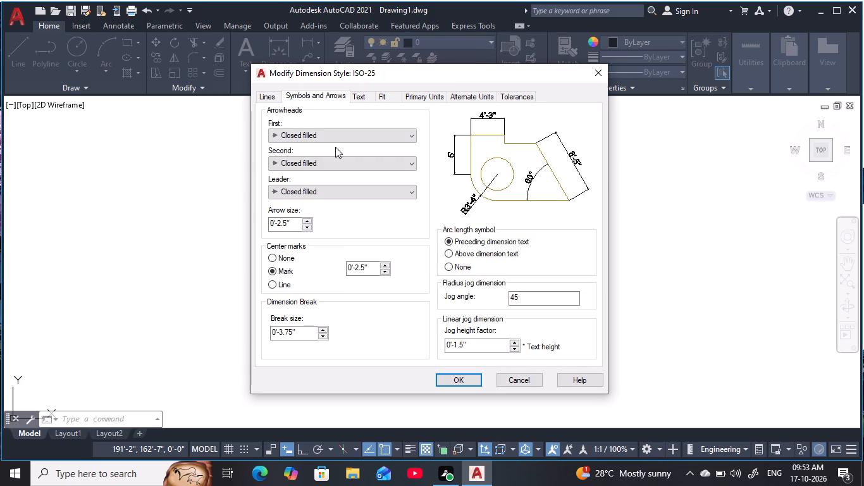
pyautogui.moveTo(298, 223); pyautogui.dragTo(213, 220)
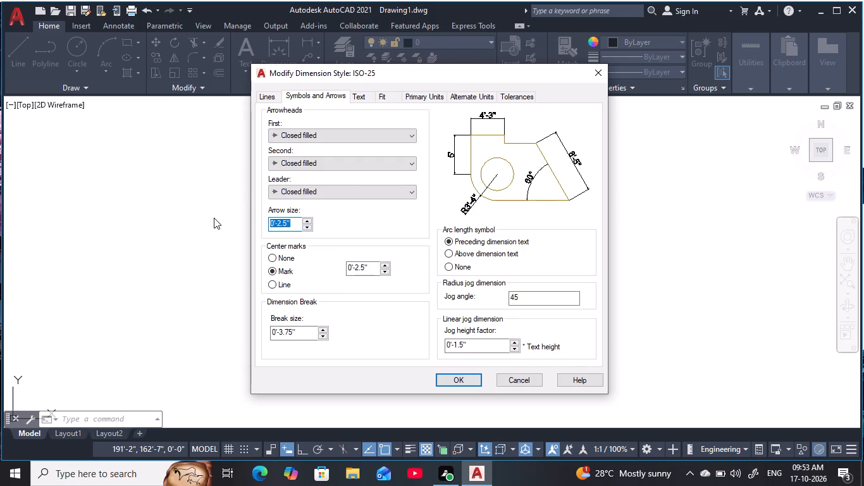
pyautogui.write('4.')
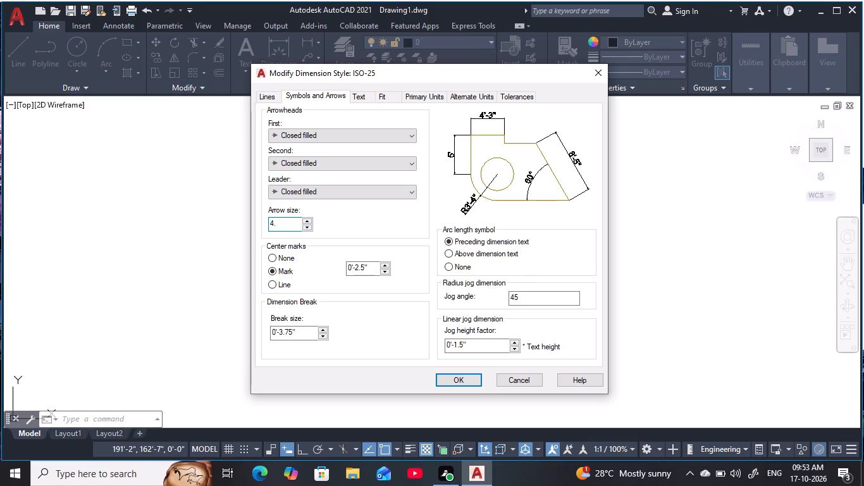
pyautogui.press('5')
pyautogui.press('Return')
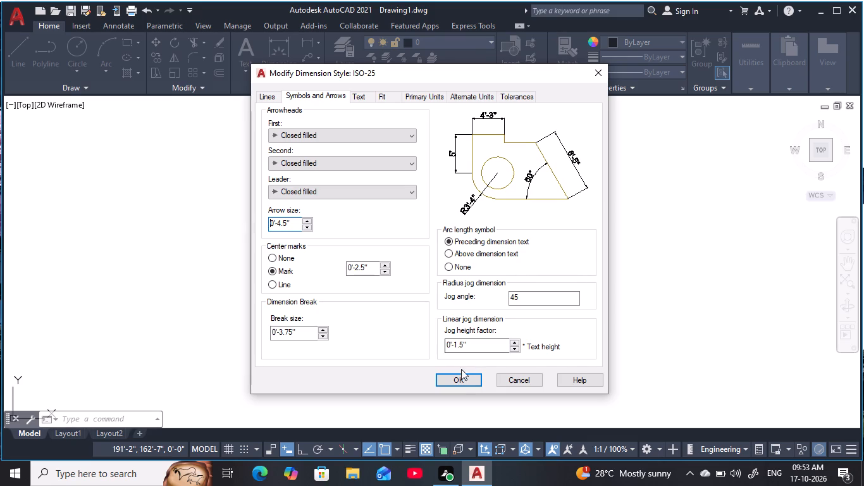
pyautogui.click(456, 378)
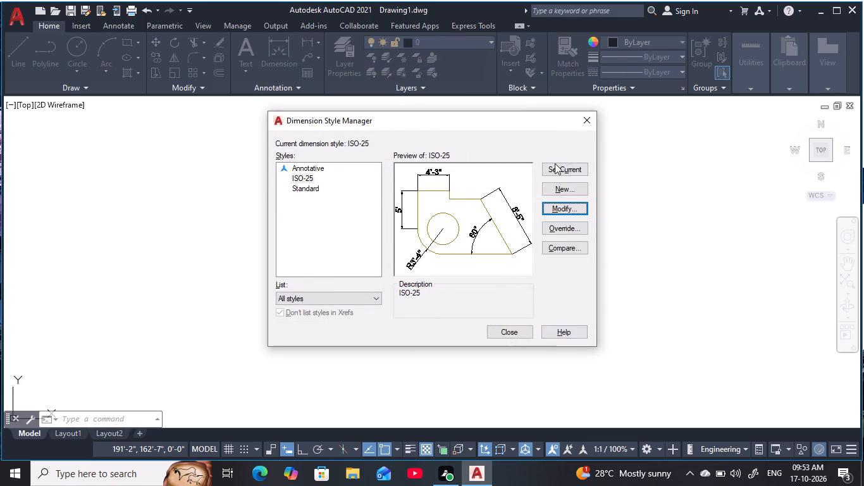
# Make ISO-25 the current dimension style and close the Dimension Style Manager.
pyautogui.click(567, 169)
pyautogui.click(512, 333)
pyautogui.press('Escape')
pyautogui.press('Escape')
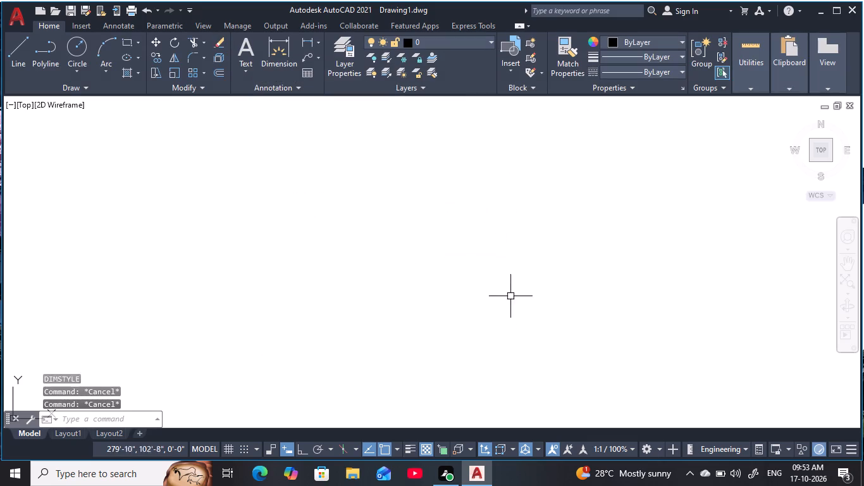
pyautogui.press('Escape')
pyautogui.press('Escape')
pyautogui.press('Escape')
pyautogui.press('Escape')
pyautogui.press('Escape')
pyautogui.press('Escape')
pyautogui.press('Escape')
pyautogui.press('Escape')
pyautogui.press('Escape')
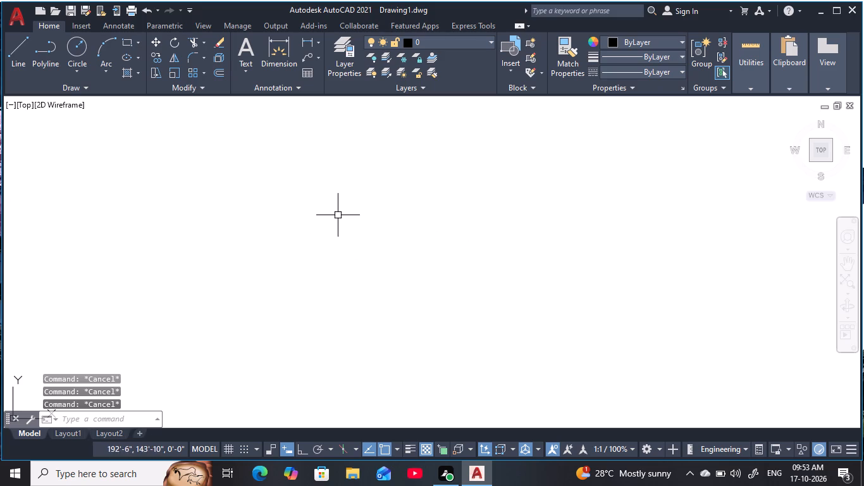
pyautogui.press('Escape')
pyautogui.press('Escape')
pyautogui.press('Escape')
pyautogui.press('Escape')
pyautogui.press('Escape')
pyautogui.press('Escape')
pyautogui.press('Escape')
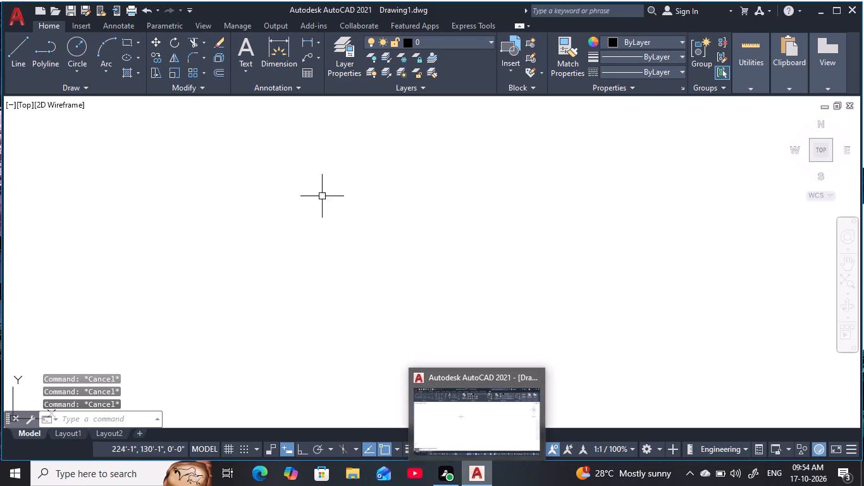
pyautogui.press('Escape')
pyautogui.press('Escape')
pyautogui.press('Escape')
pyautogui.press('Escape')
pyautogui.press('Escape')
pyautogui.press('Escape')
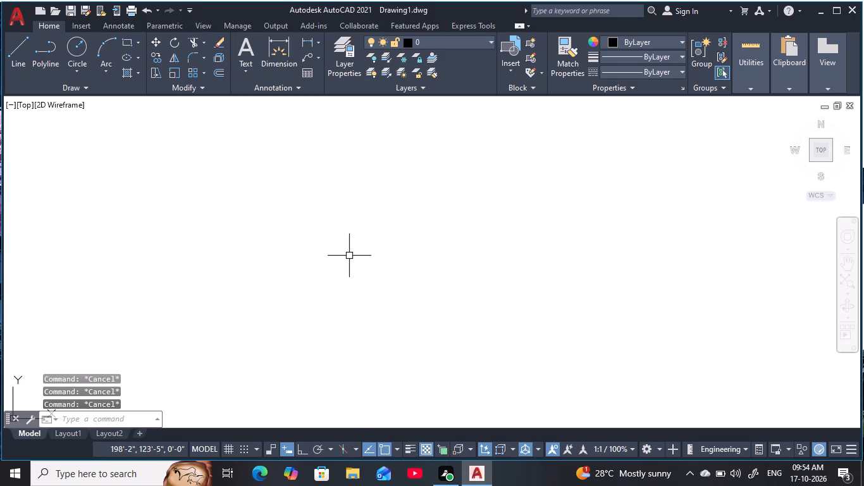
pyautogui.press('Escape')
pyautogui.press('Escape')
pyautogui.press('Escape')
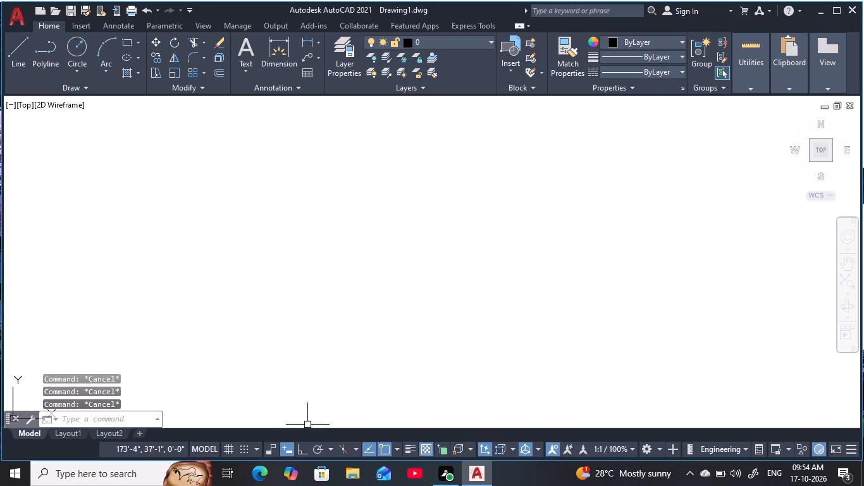
# Turn on Ortho mode, with object snap enabled.
pyautogui.press('F3')
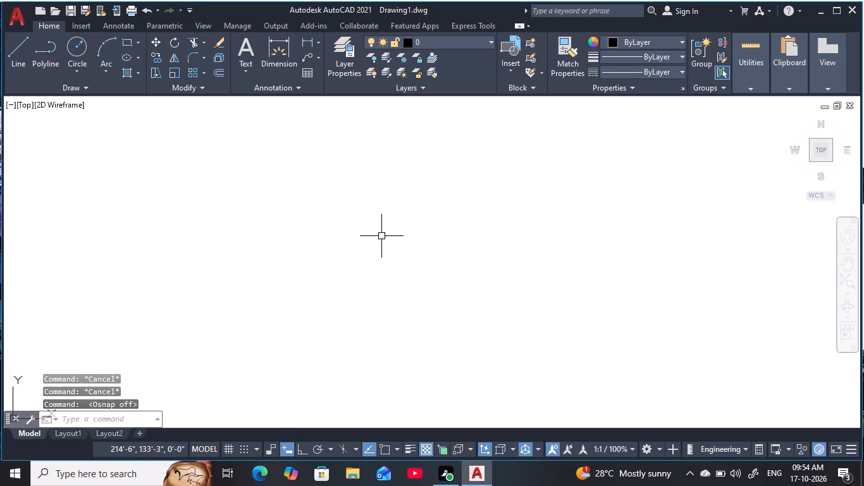
pyautogui.press('F3')
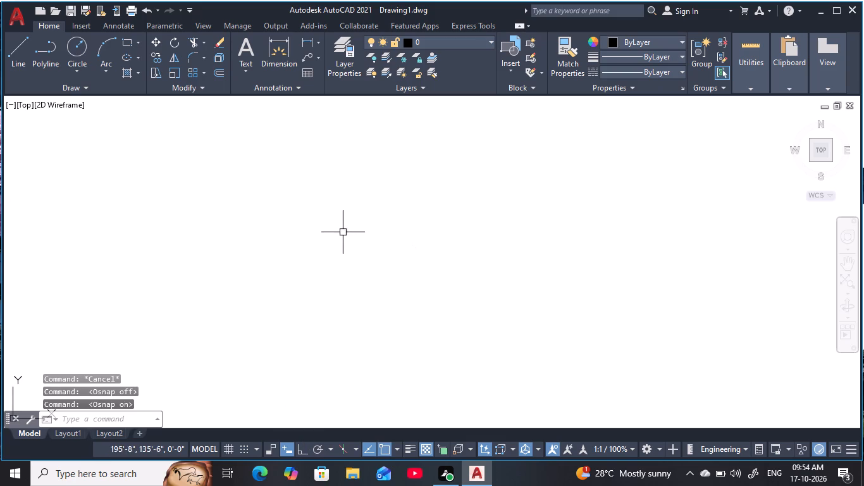
pyautogui.press('F8')
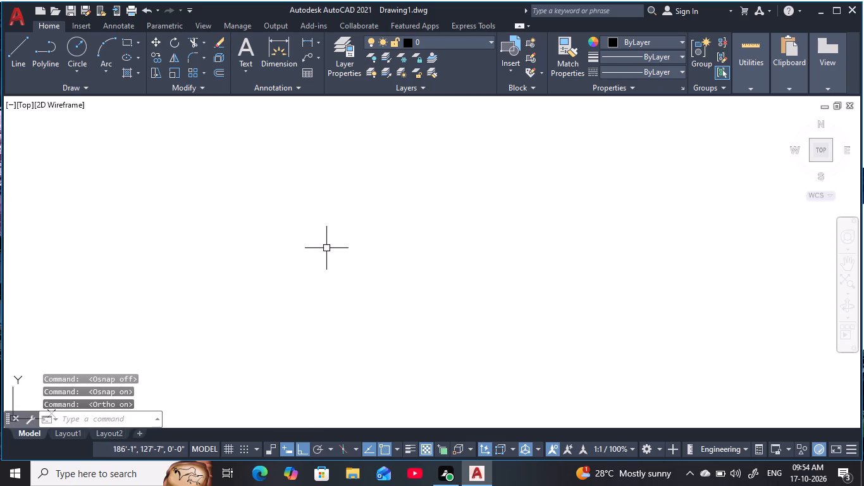
pyautogui.press('Escape')
pyautogui.press('Escape')
pyautogui.press('Escape')
pyautogui.press('Escape')
pyautogui.press('Escape')
pyautogui.press('Escape')
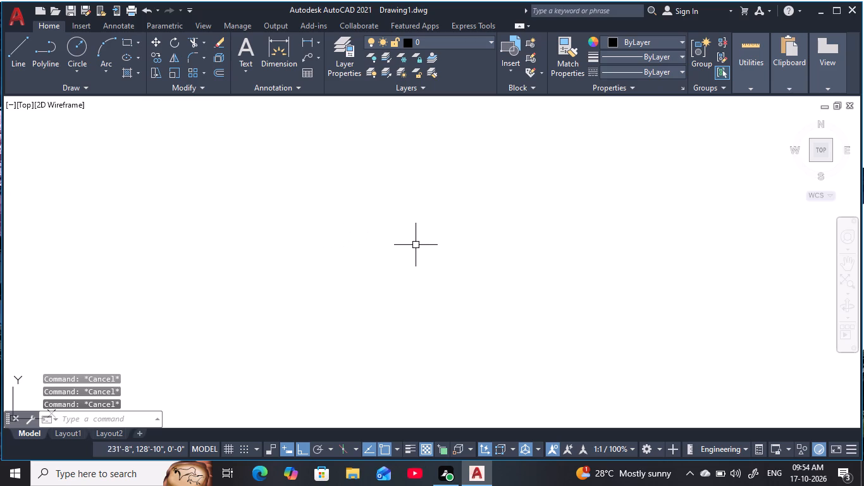
# Draw a vertical construction line through a point at about X 182'.
pyautogui.press('x')
pyautogui.press('l')
pyautogui.press('space')
pyautogui.write('v')
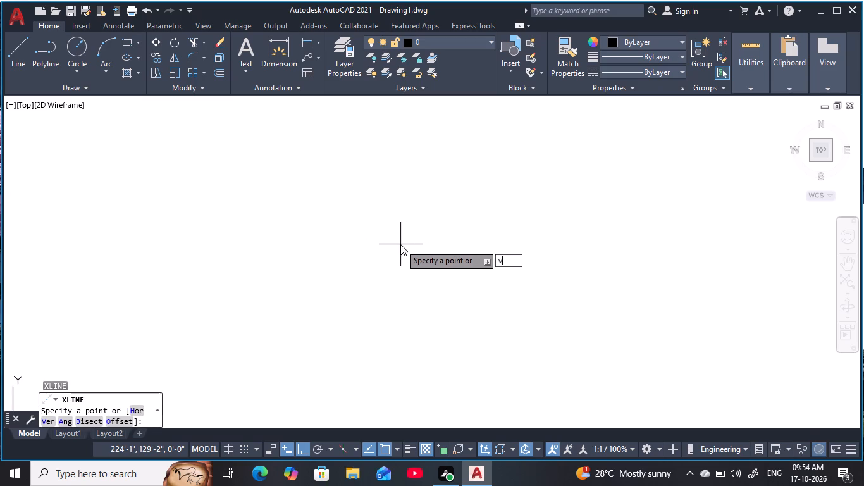
pyautogui.press('space')
pyautogui.click(317, 325)
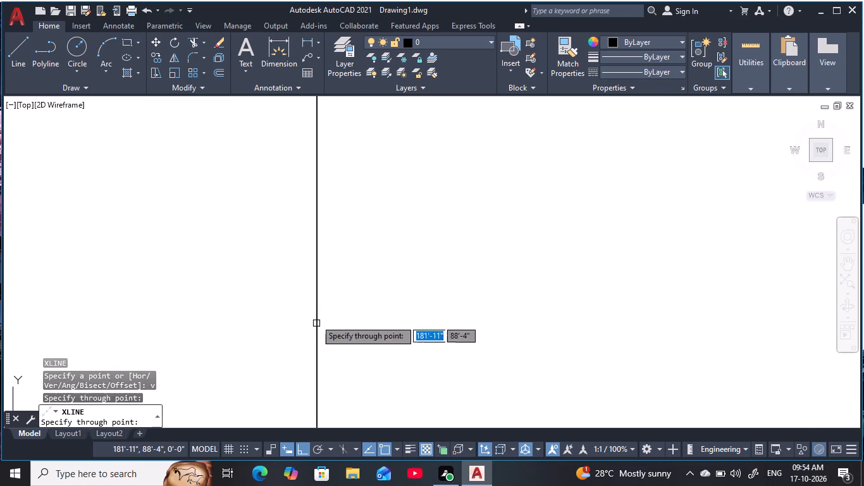
pyautogui.press('Escape')
pyautogui.press('Escape')
pyautogui.press('Escape')
pyautogui.press('Escape')
pyautogui.press('Escape')
pyautogui.press('Escape')
pyautogui.press('Escape')
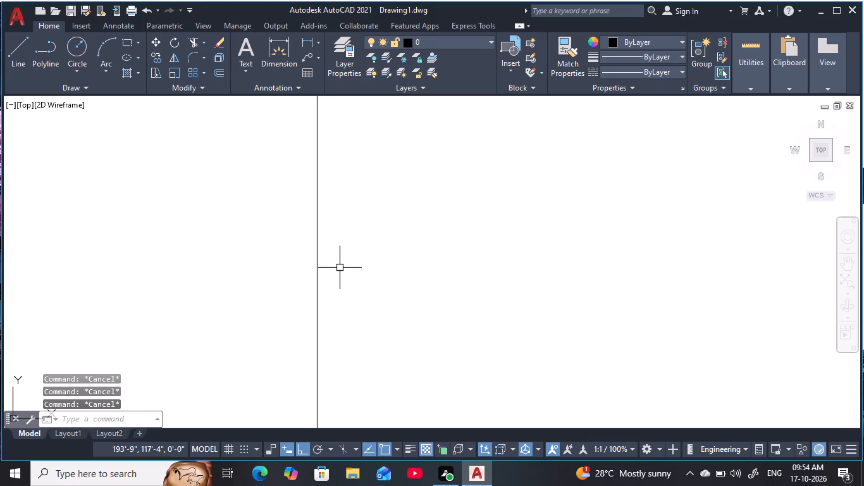
# Draw a horizontal construction line crossing the vertical one near the bottom of the drawing area as the base line.
pyautogui.press('x')
pyautogui.write('l h')
pyautogui.press('space')
pyautogui.click(314, 402)
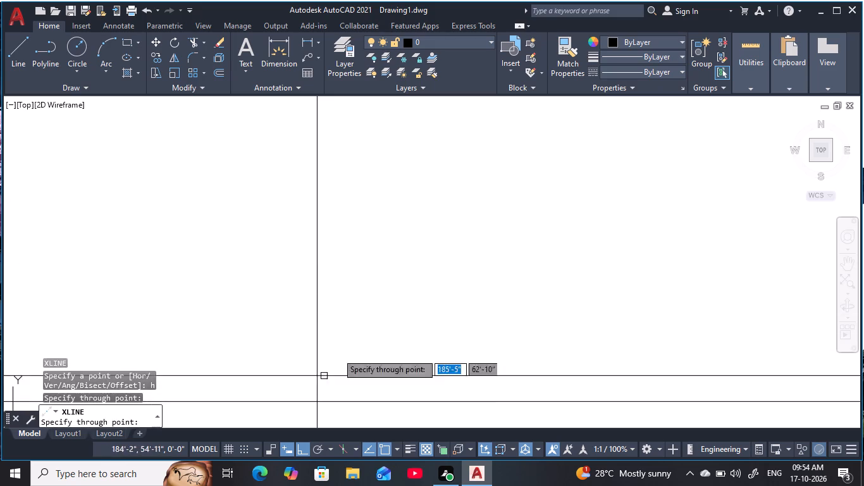
pyautogui.press('Escape')
pyautogui.press('Escape')
pyautogui.press('Escape')
pyautogui.press('Escape')
pyautogui.press('Escape')
pyautogui.moveTo(390, 379); pyautogui.dragTo(330, 376, button='middle')
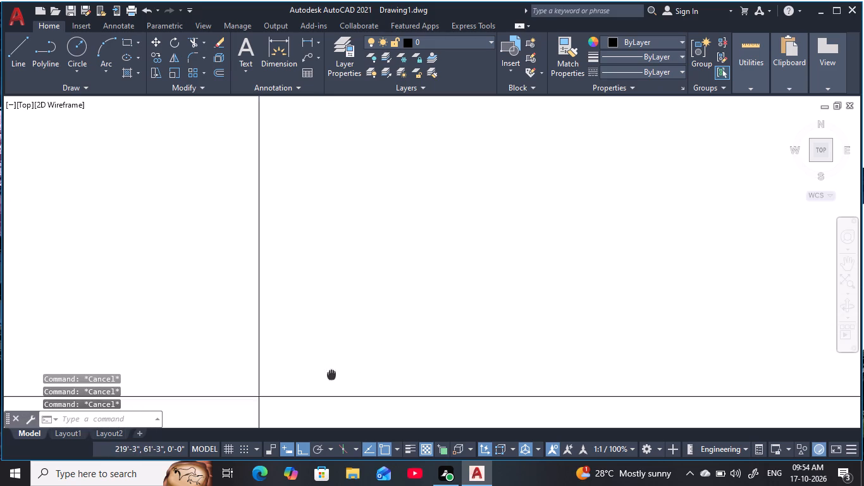
pyautogui.moveTo(330, 376); pyautogui.dragTo(320, 382, button='middle')
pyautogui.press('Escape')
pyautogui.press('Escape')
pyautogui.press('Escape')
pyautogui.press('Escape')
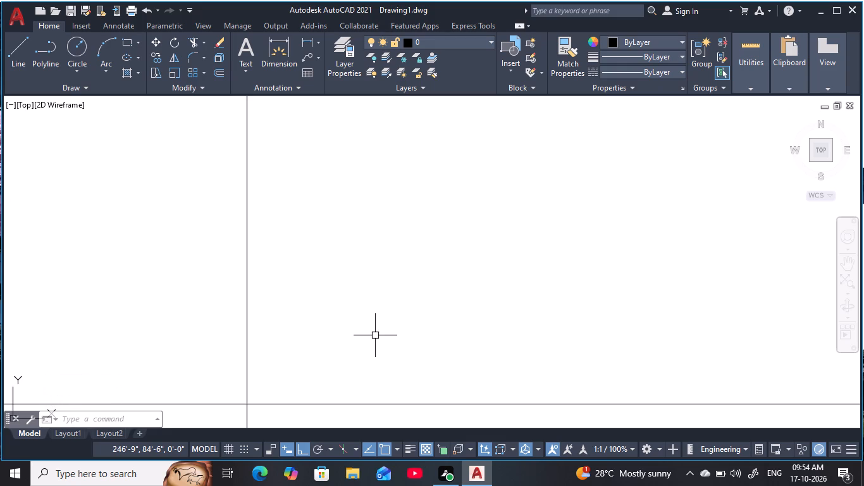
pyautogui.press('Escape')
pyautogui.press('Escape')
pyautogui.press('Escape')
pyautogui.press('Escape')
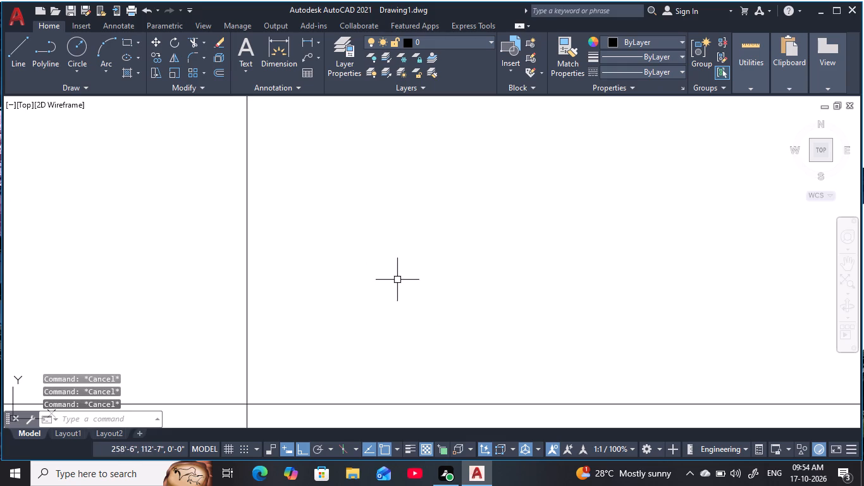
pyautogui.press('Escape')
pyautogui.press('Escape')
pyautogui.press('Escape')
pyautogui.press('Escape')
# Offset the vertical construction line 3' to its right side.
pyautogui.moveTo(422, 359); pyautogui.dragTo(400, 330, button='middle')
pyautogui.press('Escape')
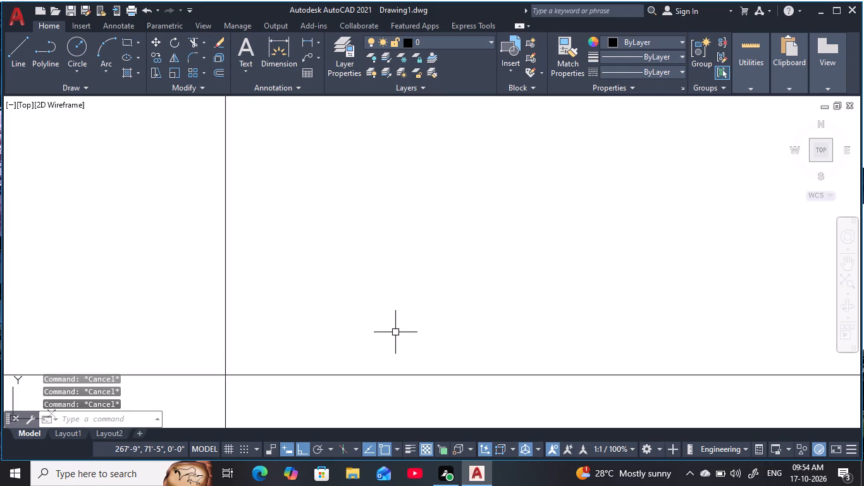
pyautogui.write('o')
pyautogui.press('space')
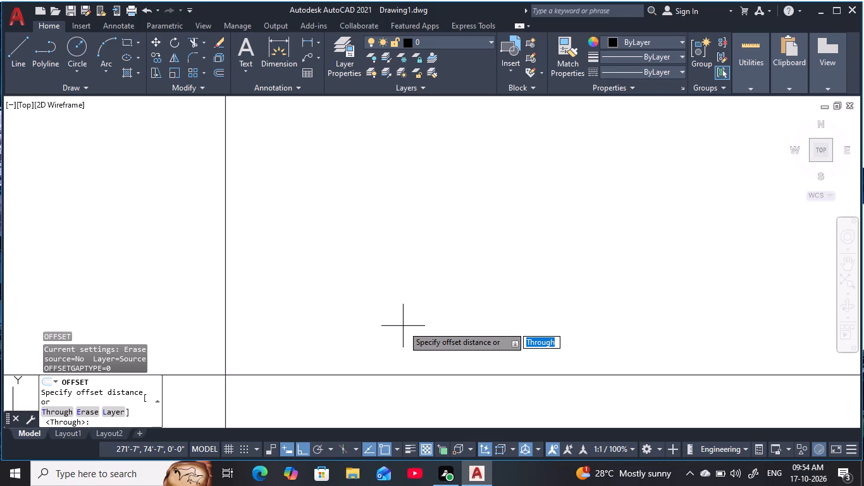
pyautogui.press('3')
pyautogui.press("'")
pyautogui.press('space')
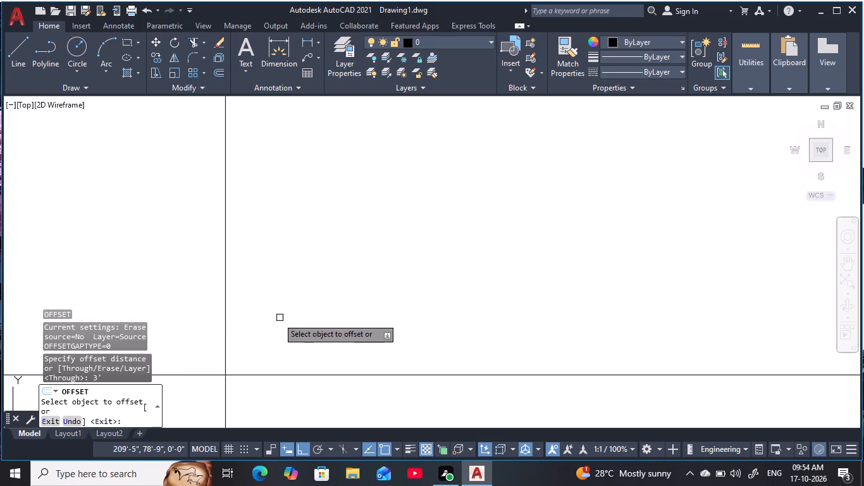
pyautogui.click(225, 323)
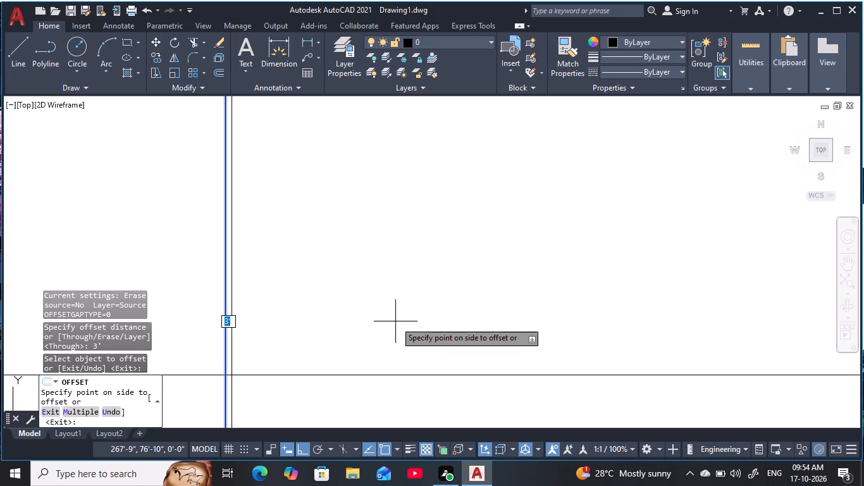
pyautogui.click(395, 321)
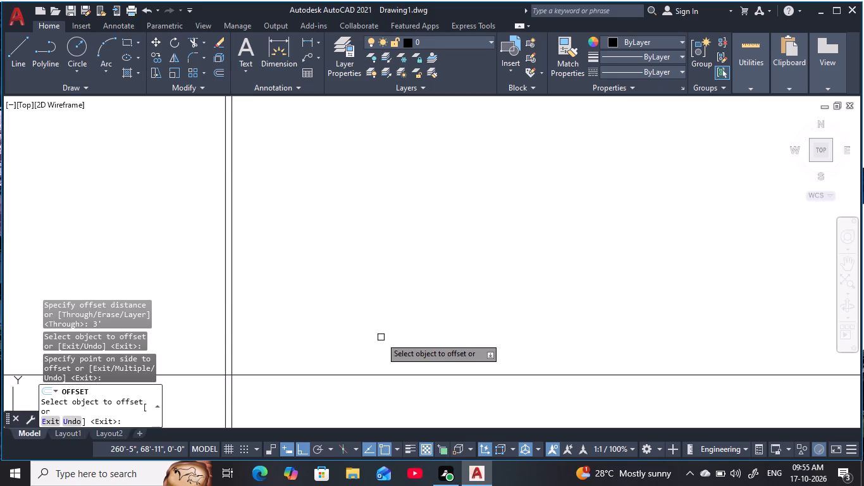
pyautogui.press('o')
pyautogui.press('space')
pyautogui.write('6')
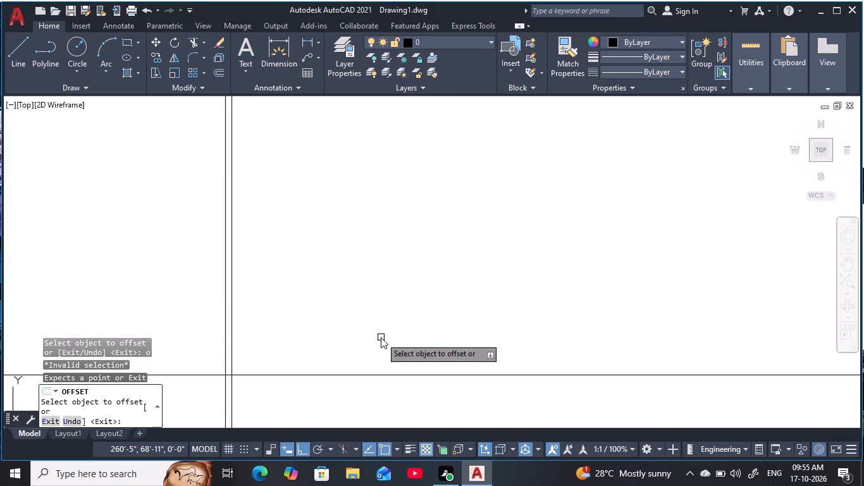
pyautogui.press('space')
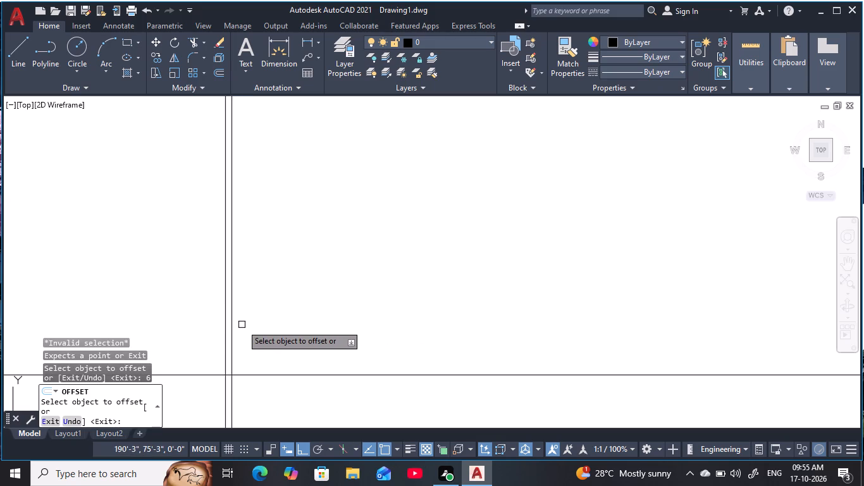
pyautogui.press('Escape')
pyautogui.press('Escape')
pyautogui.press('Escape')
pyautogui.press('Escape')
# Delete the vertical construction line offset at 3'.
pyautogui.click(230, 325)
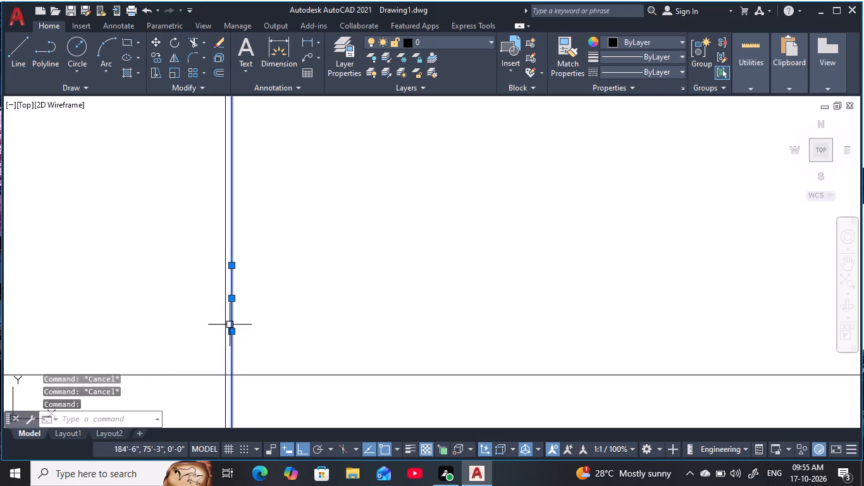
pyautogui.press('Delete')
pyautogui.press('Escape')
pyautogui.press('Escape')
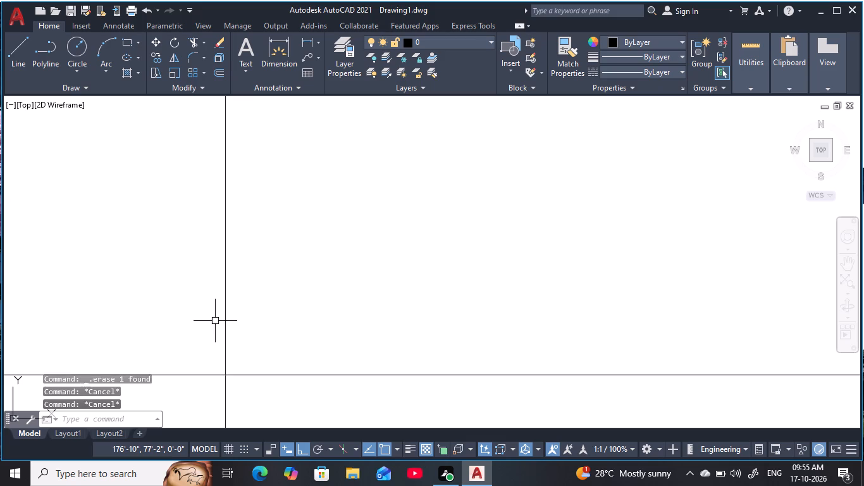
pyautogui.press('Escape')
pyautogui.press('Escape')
# Offset the original vertical construction line 3'-6" to its right side.
pyautogui.write('o')
pyautogui.press('space')
pyautogui.press('3')
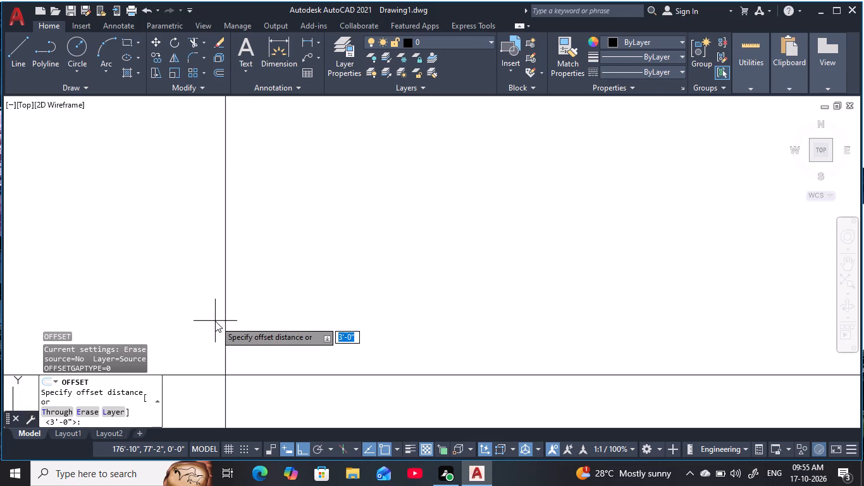
pyautogui.press("'")
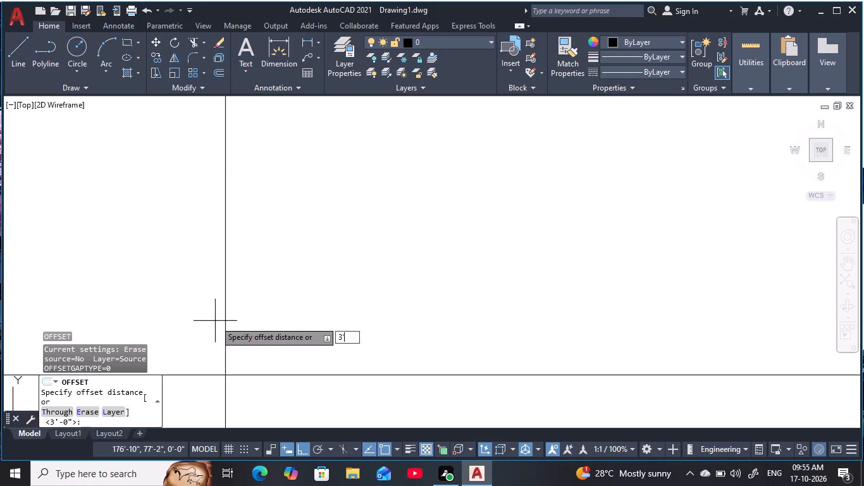
pyautogui.write('6')
pyautogui.press('space')
pyautogui.click(225, 332)
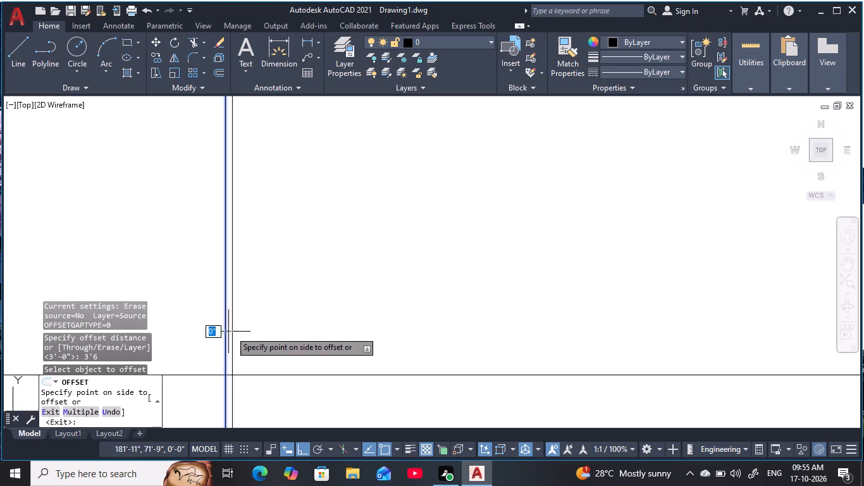
pyautogui.click(350, 316)
pyautogui.press('Escape')
pyautogui.press('Escape')
pyautogui.press('Escape')
pyautogui.press('Escape')
pyautogui.press('Escape')
pyautogui.press('Escape')
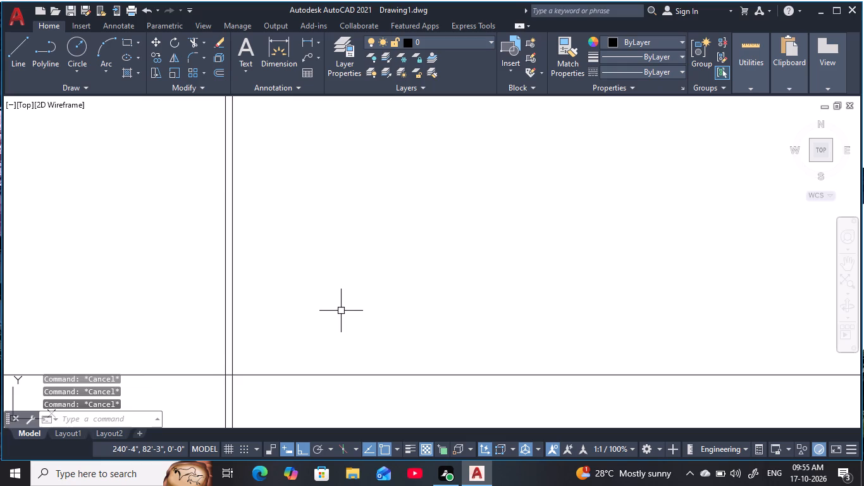
# Offset the second vertical construction line 6' to its right side.
pyautogui.press('o')
pyautogui.press('space')
pyautogui.press('6')
pyautogui.press("'")
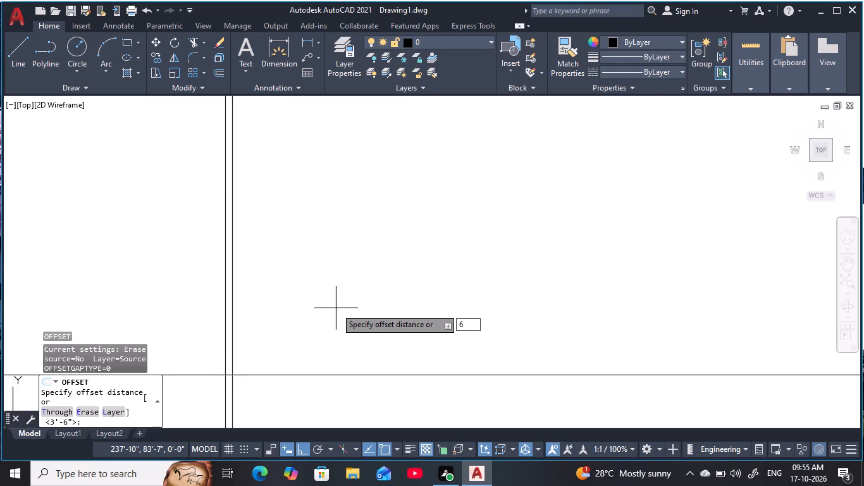
pyautogui.press('space')
pyautogui.click(233, 328)
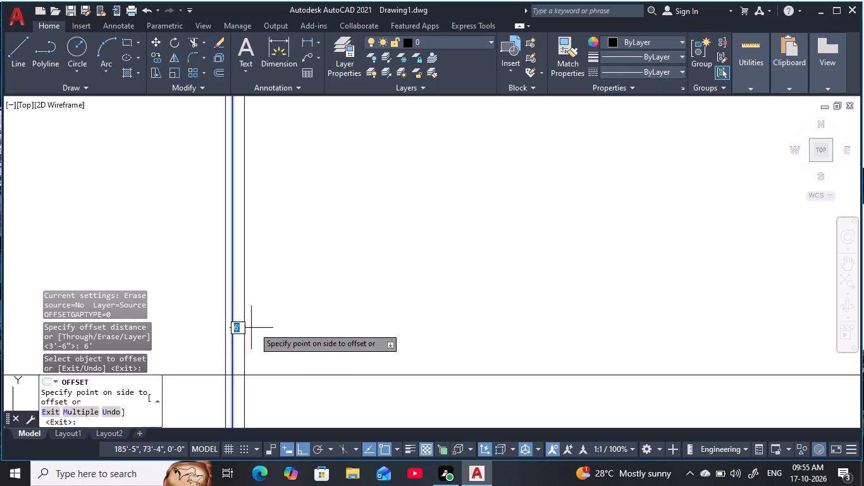
pyautogui.click(362, 311)
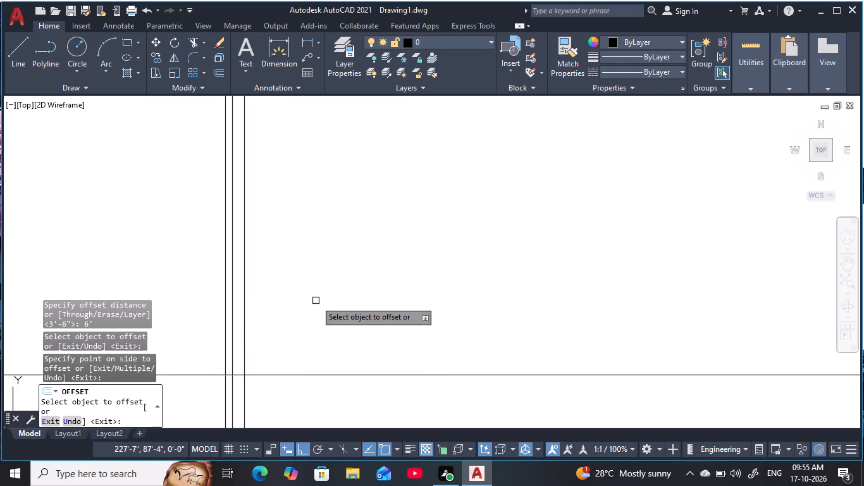
pyautogui.press('Escape')
pyautogui.press('Escape')
pyautogui.press('Escape')
pyautogui.press('Escape')
pyautogui.press('Escape')
pyautogui.press('Escape')
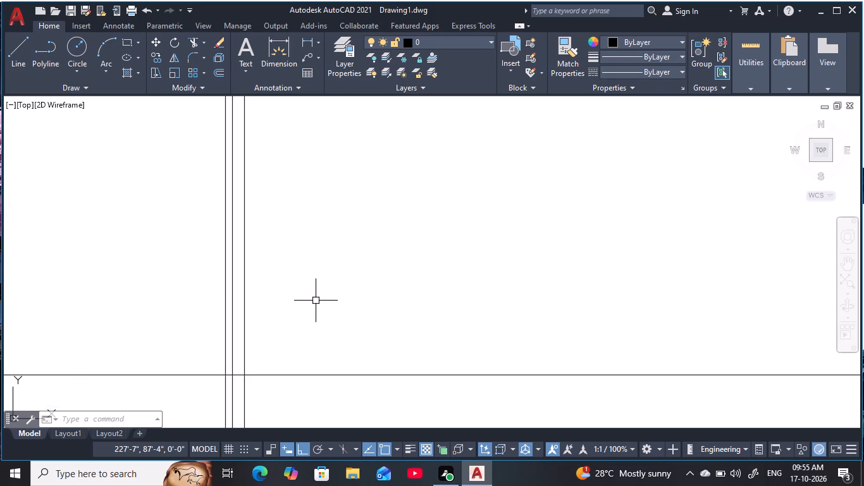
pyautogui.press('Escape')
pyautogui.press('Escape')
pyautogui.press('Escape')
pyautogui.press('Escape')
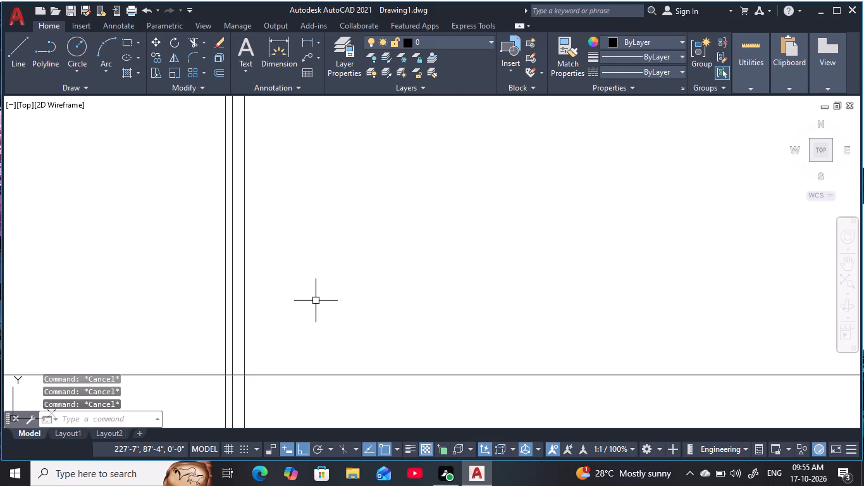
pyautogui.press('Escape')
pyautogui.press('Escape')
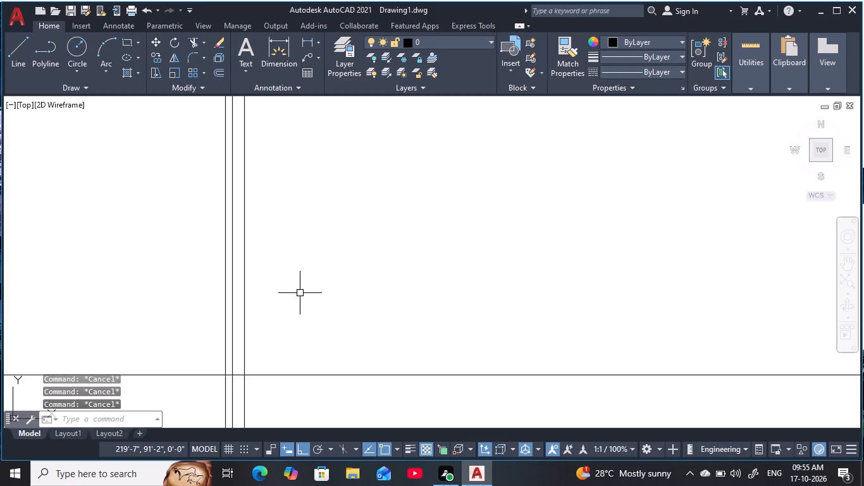
# Offset the third vertical construction line 6'-9" to its right side.
pyautogui.press('Escape')
pyautogui.write('o')
pyautogui.press('space')
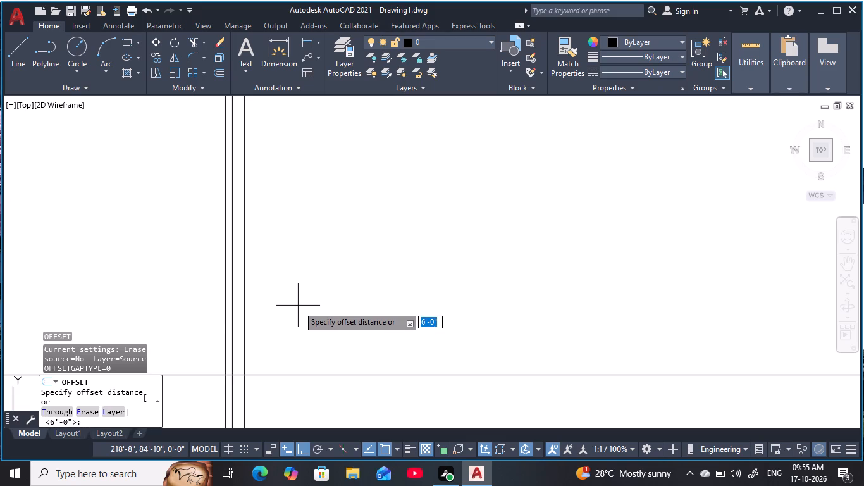
pyautogui.write("6'")
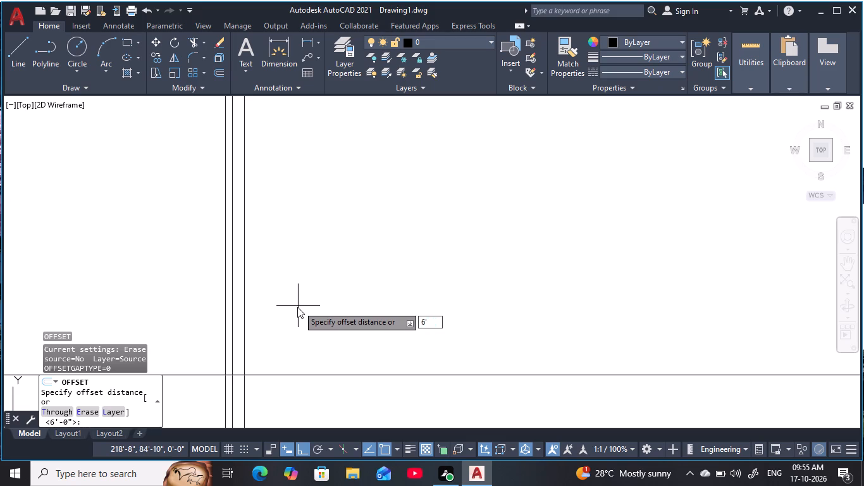
pyautogui.press('9')
pyautogui.press('space')
pyautogui.click(242, 344)
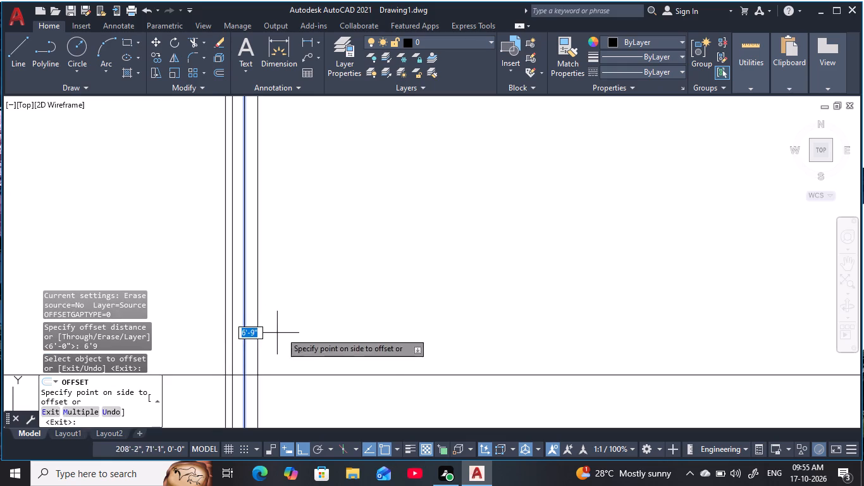
pyautogui.click(384, 326)
pyautogui.press('Escape')
pyautogui.press('Escape')
pyautogui.press('Escape')
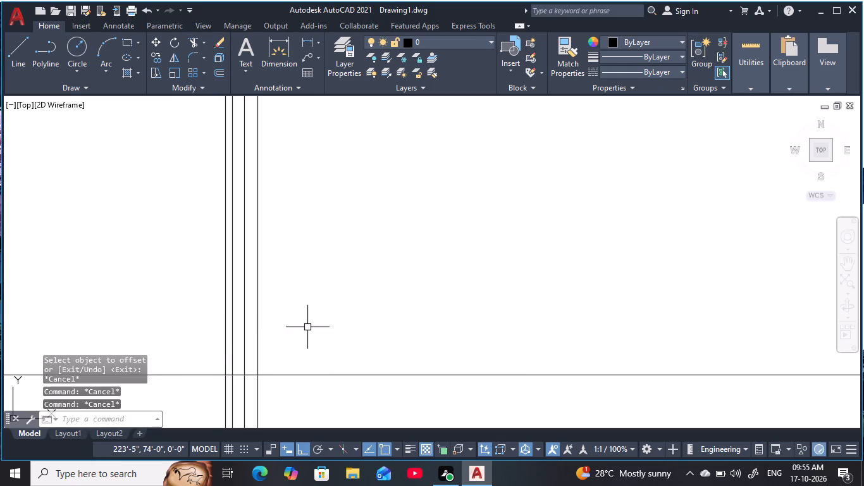
pyautogui.press('Escape')
pyautogui.press('Escape')
pyautogui.press('Escape')
pyautogui.press('Escape')
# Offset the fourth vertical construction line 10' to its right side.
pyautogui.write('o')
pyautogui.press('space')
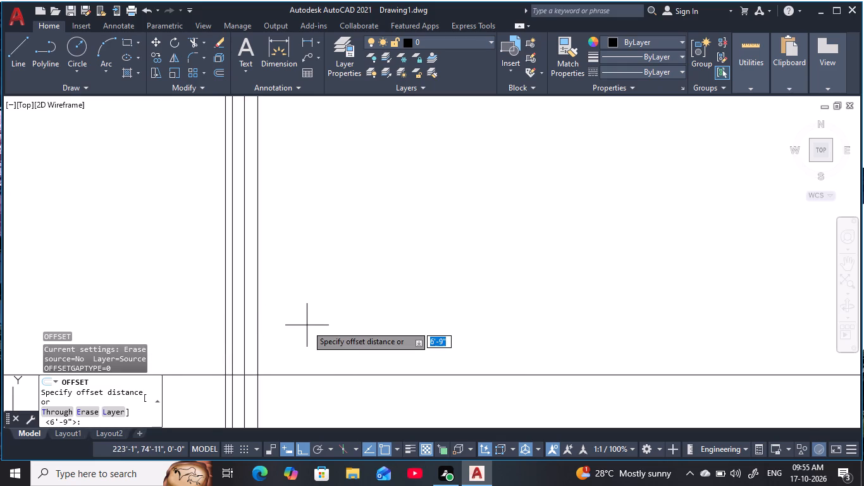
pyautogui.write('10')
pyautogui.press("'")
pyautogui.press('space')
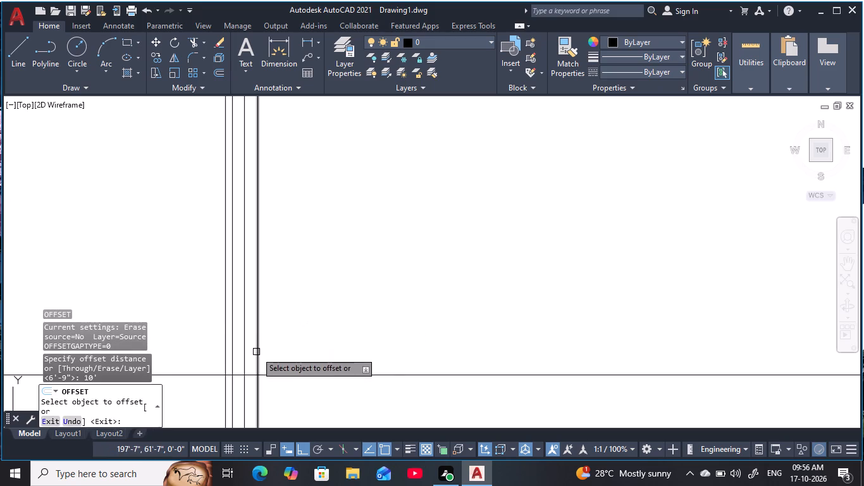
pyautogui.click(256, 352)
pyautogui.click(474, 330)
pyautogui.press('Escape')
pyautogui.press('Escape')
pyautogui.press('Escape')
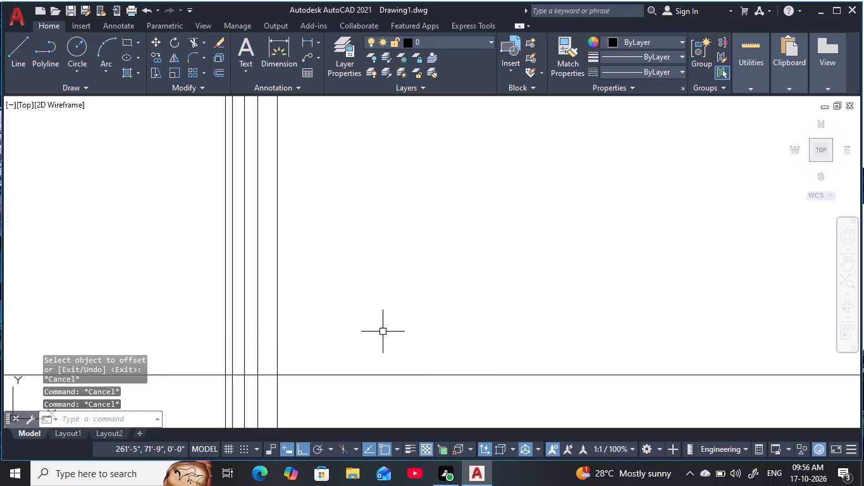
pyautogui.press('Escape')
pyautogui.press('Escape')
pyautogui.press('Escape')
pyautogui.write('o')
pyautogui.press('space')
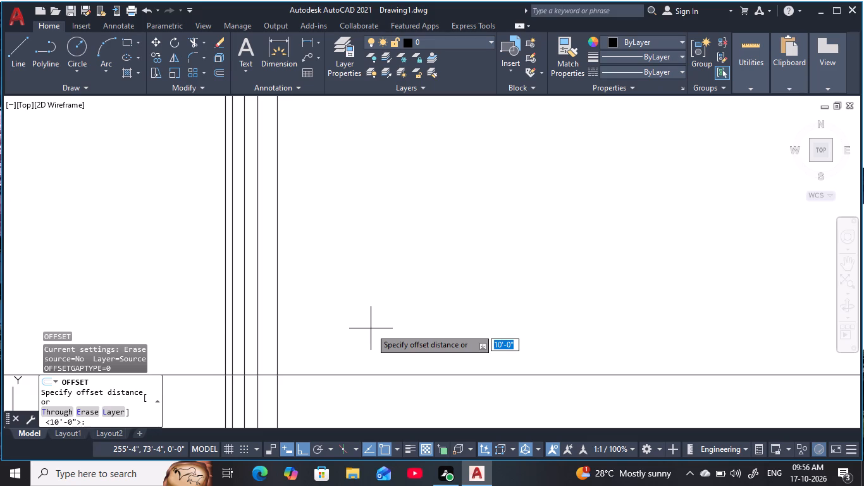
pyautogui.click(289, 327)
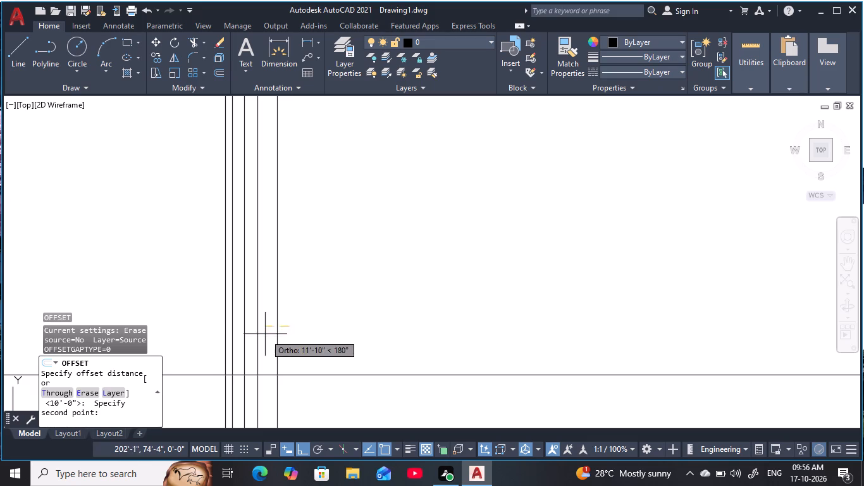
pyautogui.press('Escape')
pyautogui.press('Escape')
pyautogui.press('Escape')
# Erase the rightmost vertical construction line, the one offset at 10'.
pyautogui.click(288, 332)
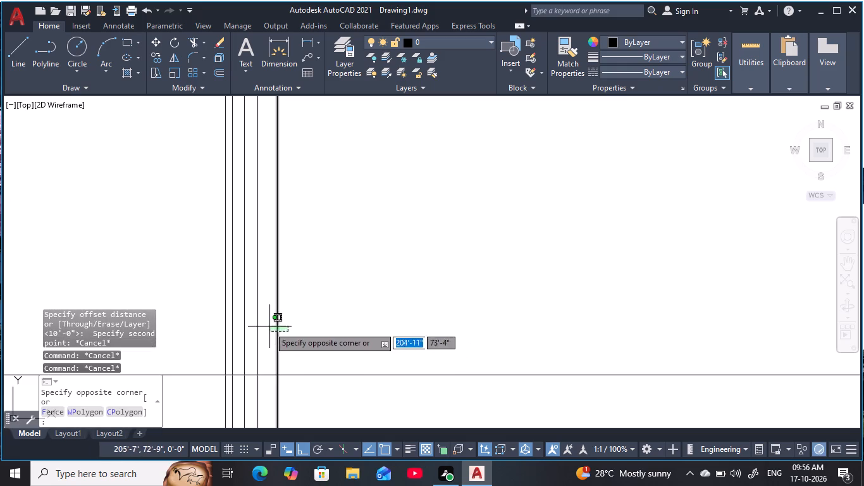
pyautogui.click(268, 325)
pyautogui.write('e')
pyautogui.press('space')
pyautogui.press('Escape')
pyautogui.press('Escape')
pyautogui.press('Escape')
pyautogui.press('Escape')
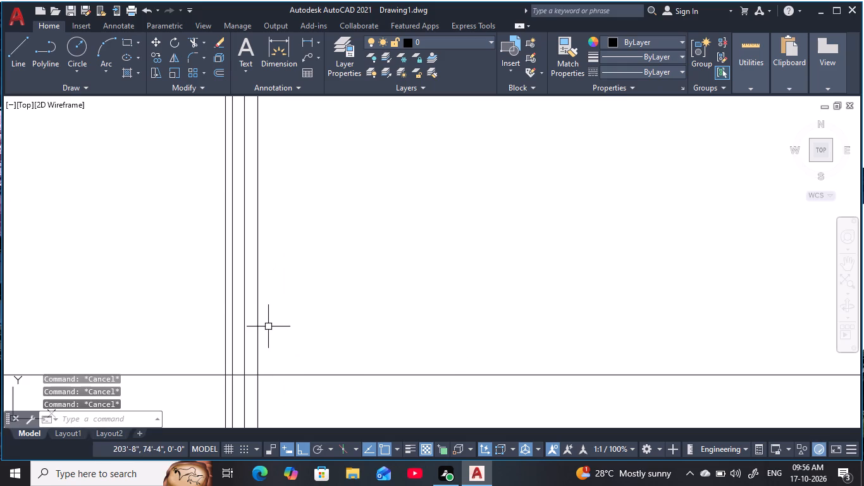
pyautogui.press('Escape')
# Offset the fourth vertical construction line 10'-9" to its right side.
pyautogui.write('o 1')
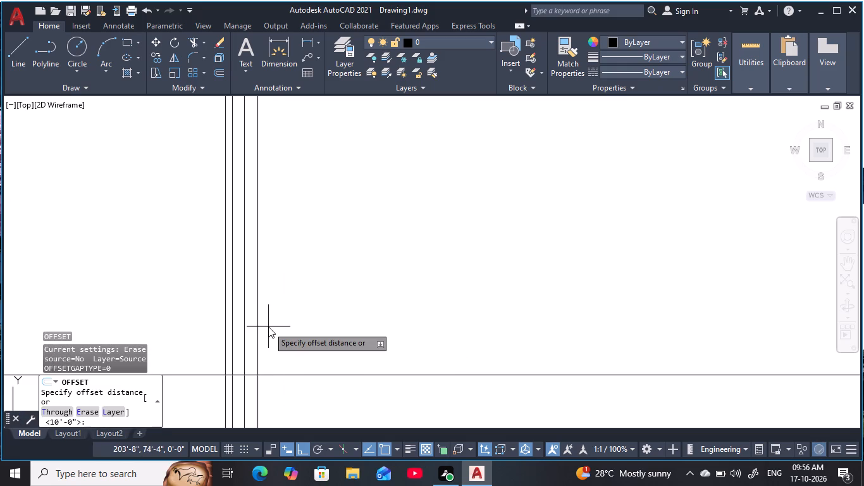
pyautogui.press('0')
pyautogui.press("'")
pyautogui.write('9')
pyautogui.press('space')
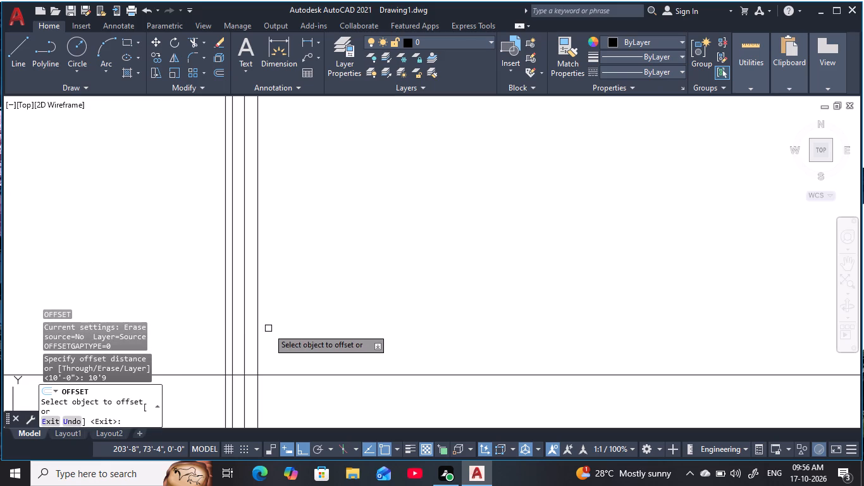
pyautogui.click(254, 339)
pyautogui.click(258, 345)
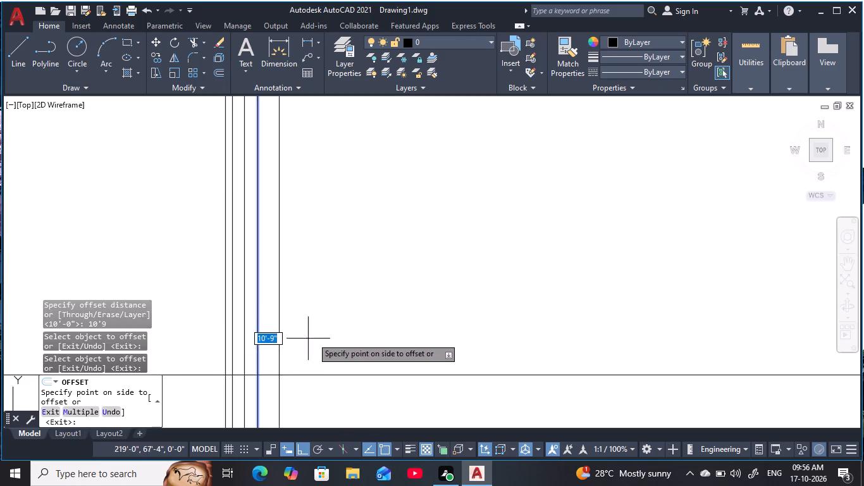
pyautogui.click(347, 330)
pyautogui.press('Escape')
pyautogui.press('Escape')
pyautogui.press('Escape')
pyautogui.press('Escape')
pyautogui.press('Escape')
pyautogui.press('Escape')
pyautogui.press('Escape')
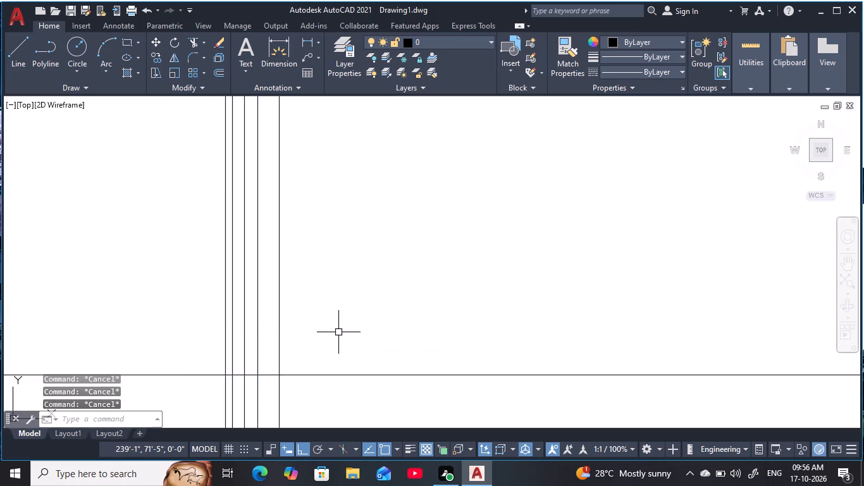
# Offset the fifth vertical construction line 6'-9" to its right side.
pyautogui.write('o')
pyautogui.press('space')
pyautogui.write("6'")
pyautogui.press('9')
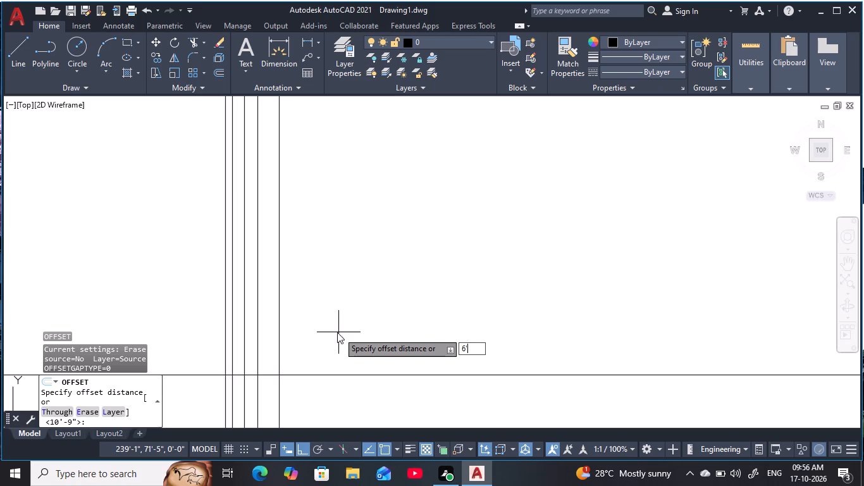
pyautogui.press('space')
pyautogui.click(281, 353)
pyautogui.click(370, 342)
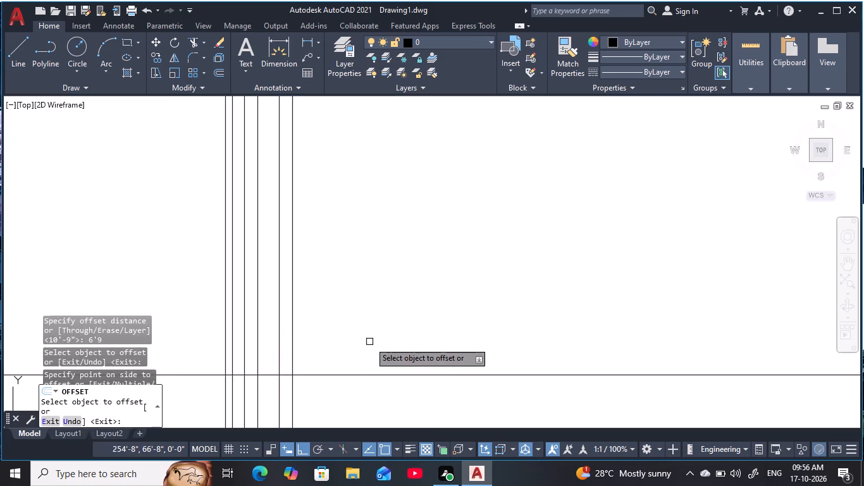
pyautogui.press('Escape')
pyautogui.press('Escape')
pyautogui.press('Escape')
pyautogui.press('Escape')
pyautogui.press('Escape')
pyautogui.press('Escape')
pyautogui.press('Escape')
pyautogui.press('Escape')
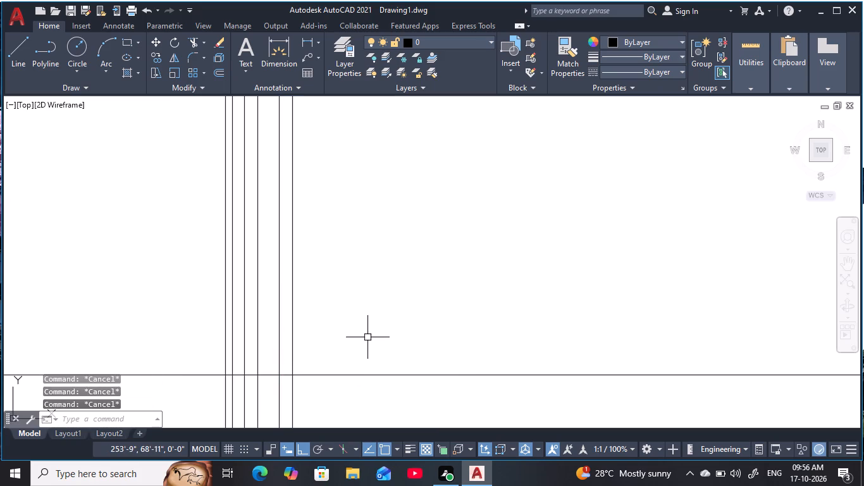
pyautogui.press('Escape')
pyautogui.press('Escape')
pyautogui.press('Escape')
pyautogui.press('Escape')
pyautogui.press('Escape')
pyautogui.press('Escape')
pyautogui.press('Escape')
pyautogui.press('Escape')
pyautogui.press('Escape')
pyautogui.press('Escape')
pyautogui.press('Escape')
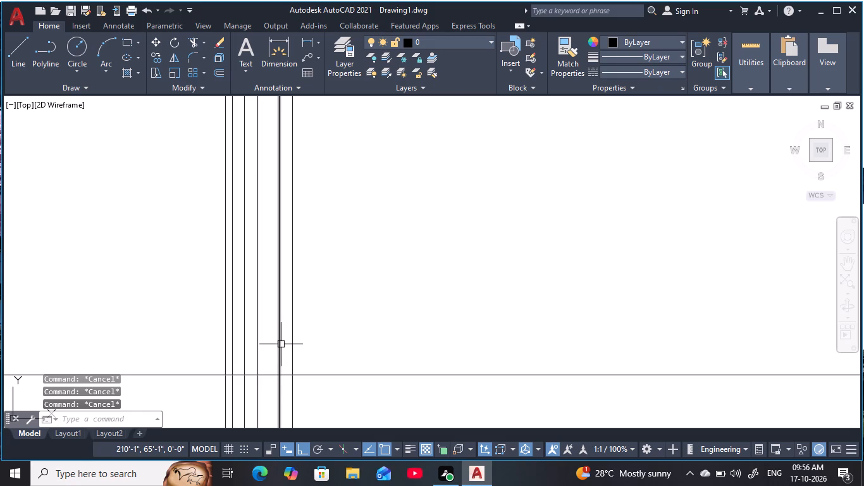
pyautogui.press('Escape')
# Offset the sixth vertical construction line 6'-9" to its right side.
pyautogui.write('o')
pyautogui.press('space')
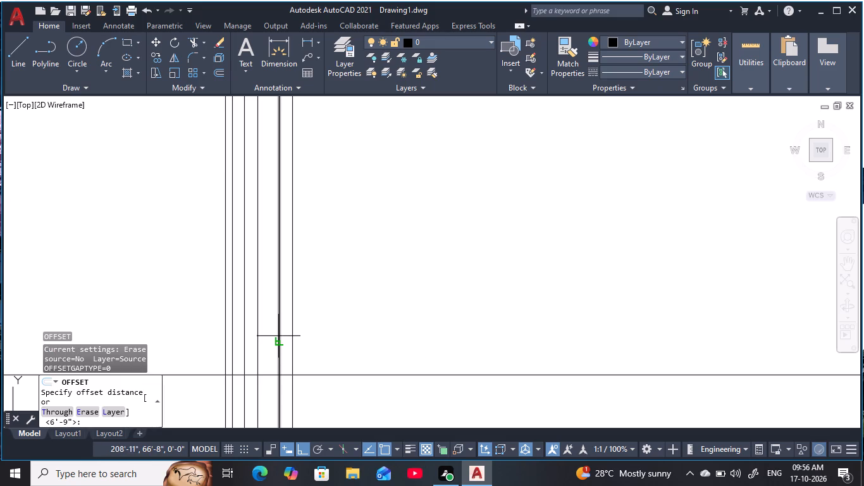
pyautogui.press('6')
pyautogui.write("'9")
pyautogui.press('space')
pyautogui.click(292, 346)
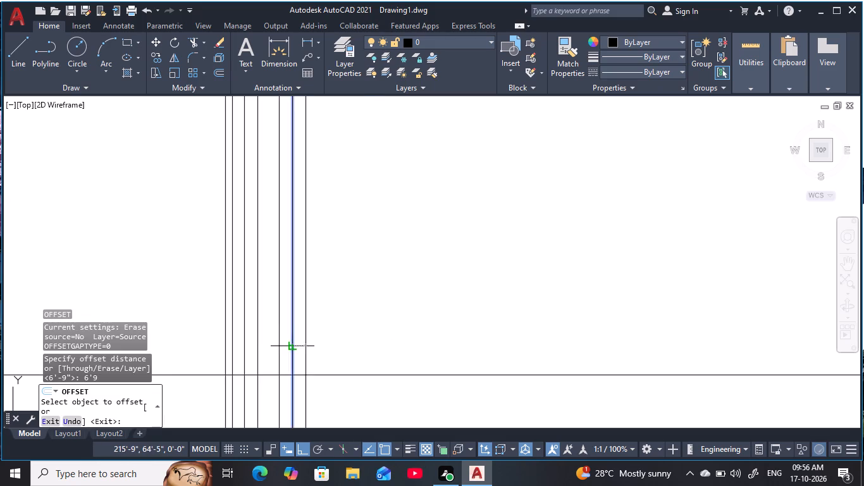
pyautogui.click(396, 333)
pyautogui.press('Escape')
pyautogui.press('Escape')
pyautogui.press('Escape')
pyautogui.press('Escape')
pyautogui.press('Escape')
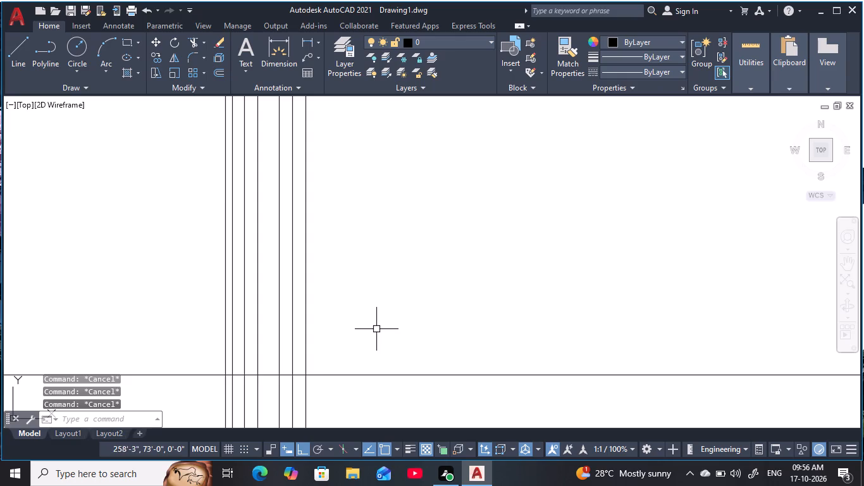
pyautogui.press('Escape')
# Offset the seventh vertical construction line 3'-6" to its right side.
pyautogui.press('o')
pyautogui.press('space')
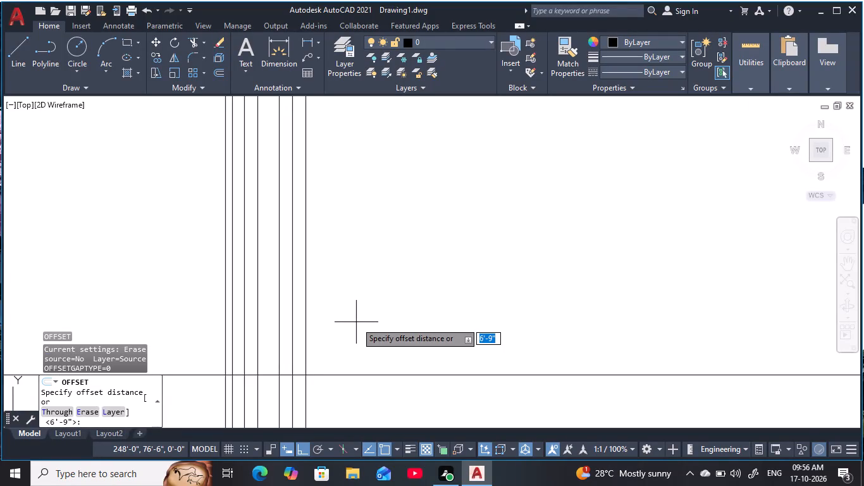
pyautogui.press('3')
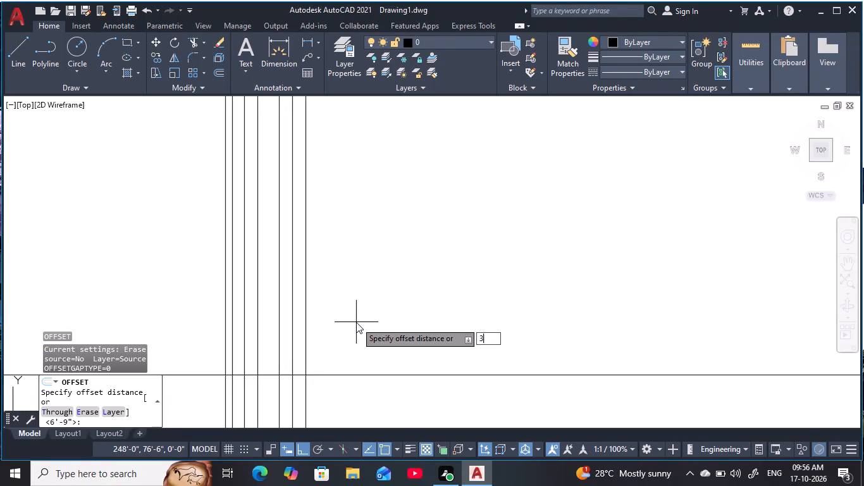
pyautogui.press("'")
pyautogui.write('6')
pyautogui.press('space')
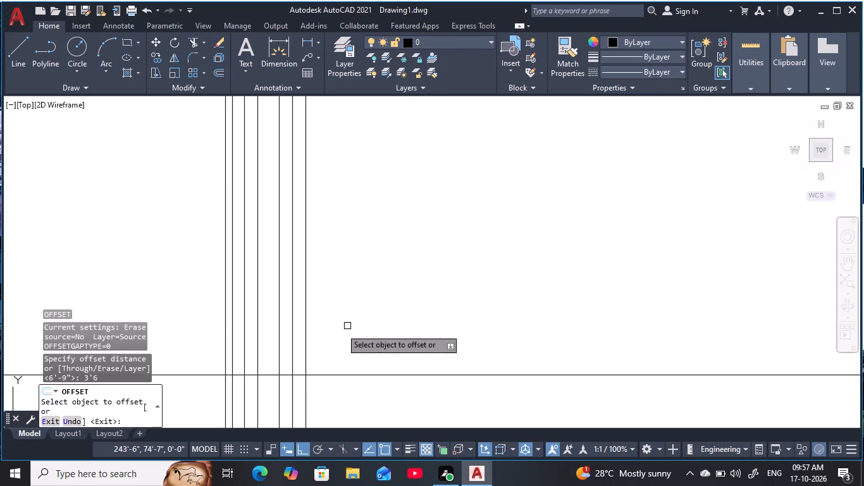
pyautogui.click(307, 339)
pyautogui.click(369, 326)
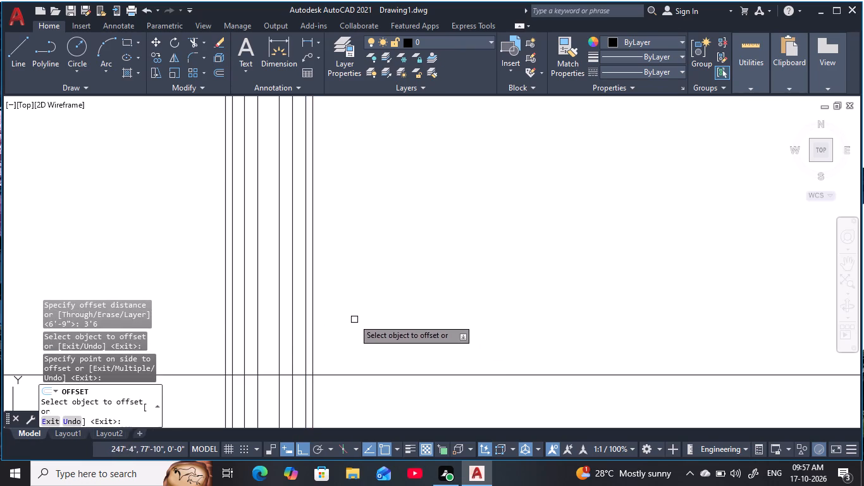
pyautogui.press('Escape')
pyautogui.press('Escape')
pyautogui.press('Escape')
pyautogui.press('Escape')
pyautogui.press('Escape')
pyautogui.press('Escape')
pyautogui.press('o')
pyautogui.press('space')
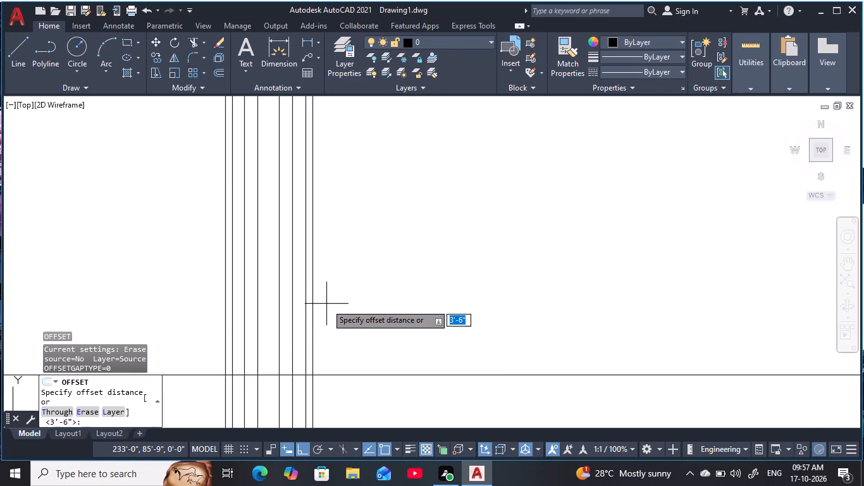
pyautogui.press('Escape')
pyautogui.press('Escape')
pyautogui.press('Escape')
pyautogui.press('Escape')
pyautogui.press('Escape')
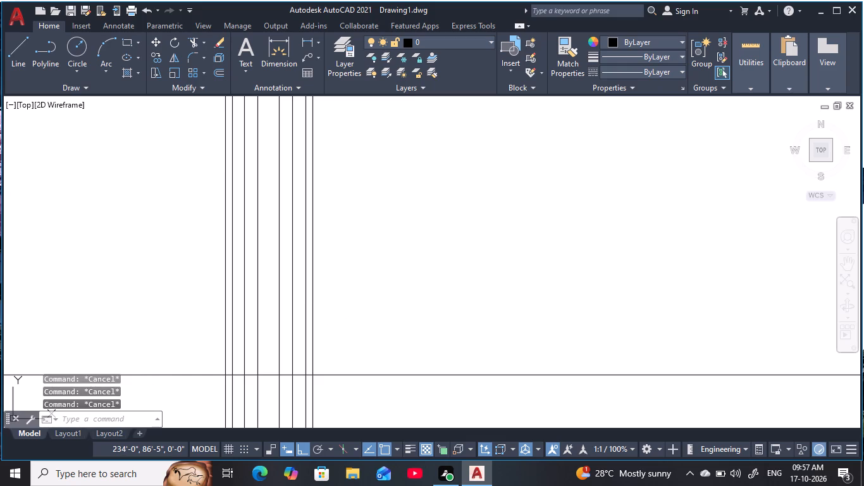
# Offset the horizontal construction line 12'-6" upward.
pyautogui.write('o')
pyautogui.press('space')
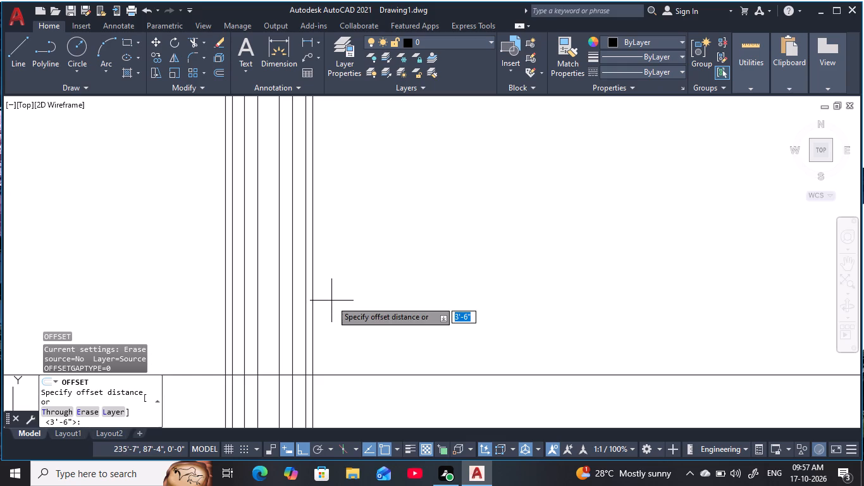
pyautogui.write('12')
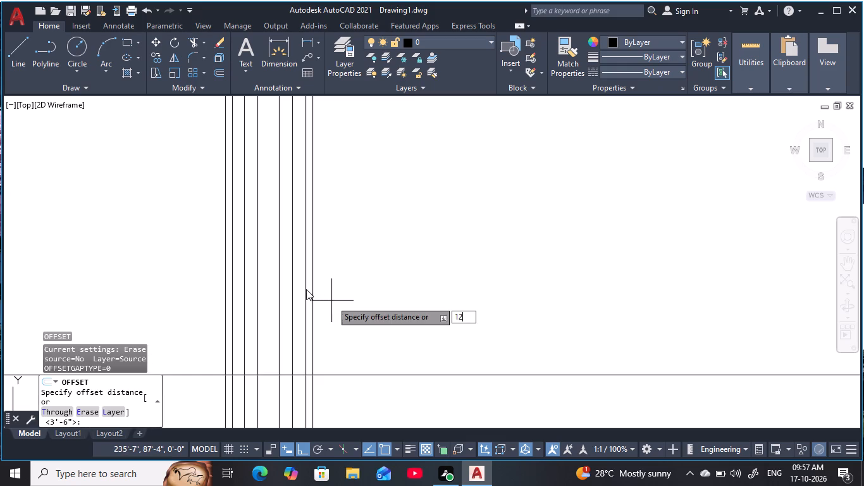
pyautogui.press("'")
pyautogui.write('6')
pyautogui.press('space')
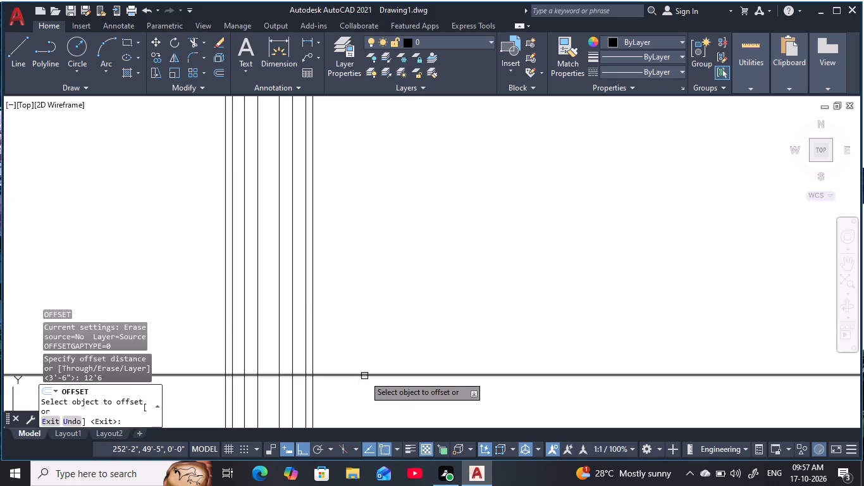
pyautogui.click(364, 376)
pyautogui.click(403, 276)
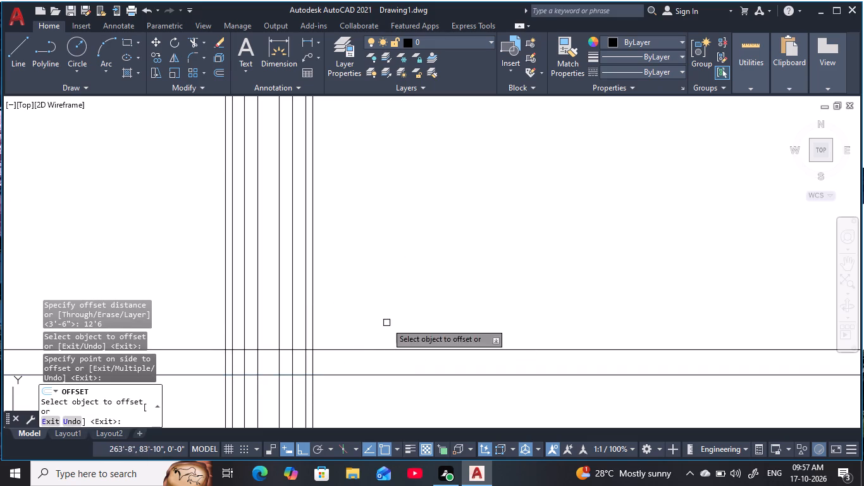
pyautogui.moveTo(388, 328); pyautogui.dragTo(450, 283, button='middle')
pyautogui.press('Escape')
pyautogui.press('Escape')
pyautogui.press('Escape')
pyautogui.press('Escape')
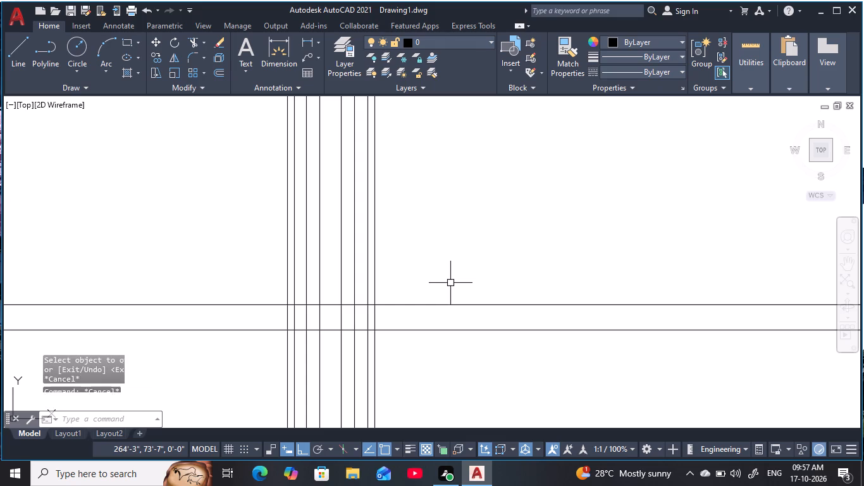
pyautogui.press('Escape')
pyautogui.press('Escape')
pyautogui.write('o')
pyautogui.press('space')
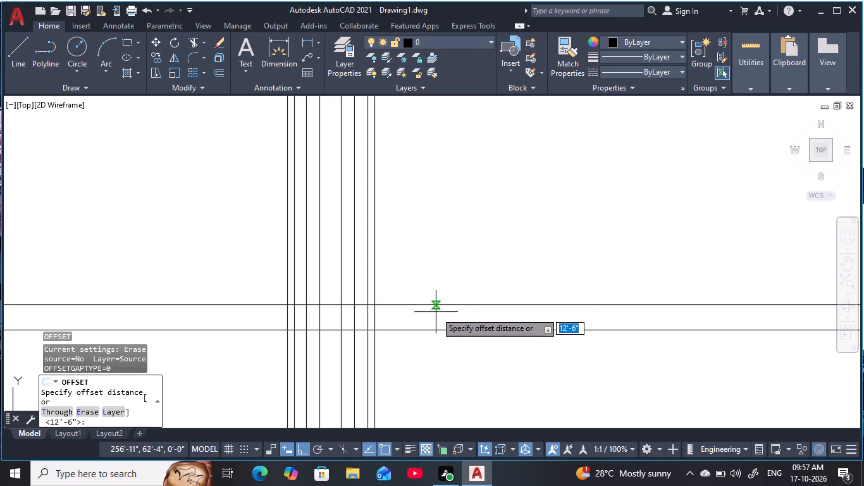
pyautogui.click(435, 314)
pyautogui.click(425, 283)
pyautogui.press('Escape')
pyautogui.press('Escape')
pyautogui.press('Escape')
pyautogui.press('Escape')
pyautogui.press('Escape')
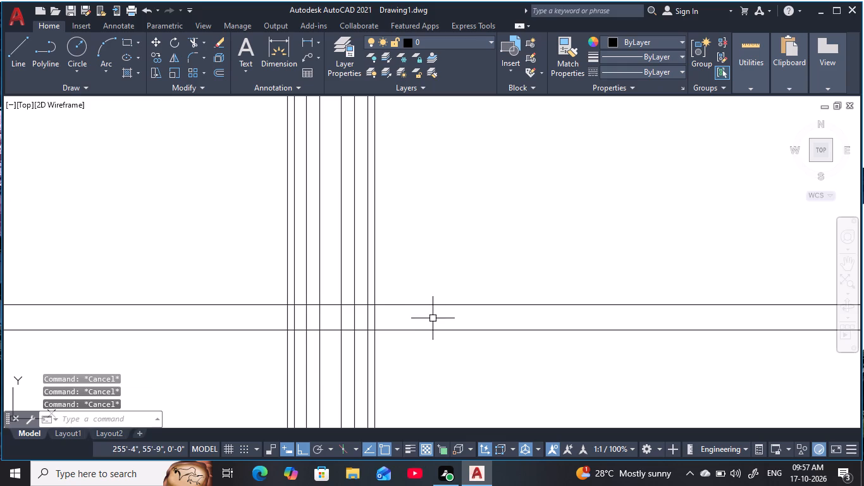
# Erase the upper horizontal construction line.
pyautogui.click(433, 318)
pyautogui.click(411, 283)
pyautogui.press('e')
pyautogui.press('space')
pyautogui.press('Escape')
pyautogui.press('Escape')
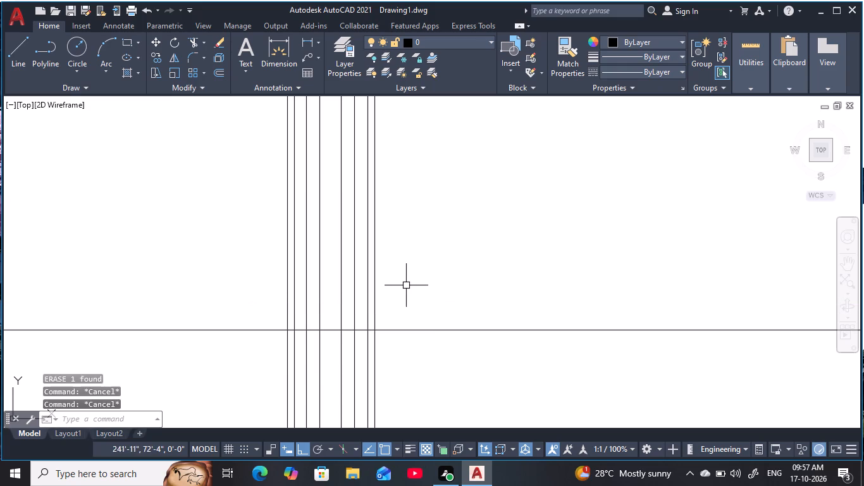
pyautogui.press('Escape')
pyautogui.press('Escape')
# Offset the remaining horizontal construction line 1'-6" upward.
pyautogui.press('o')
pyautogui.press('space')
pyautogui.press('1')
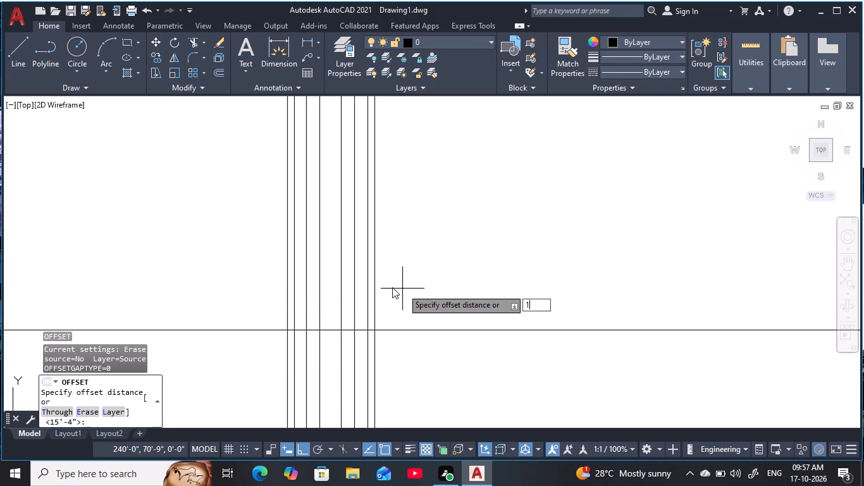
pyautogui.press("'")
pyautogui.write('6')
pyautogui.press('space')
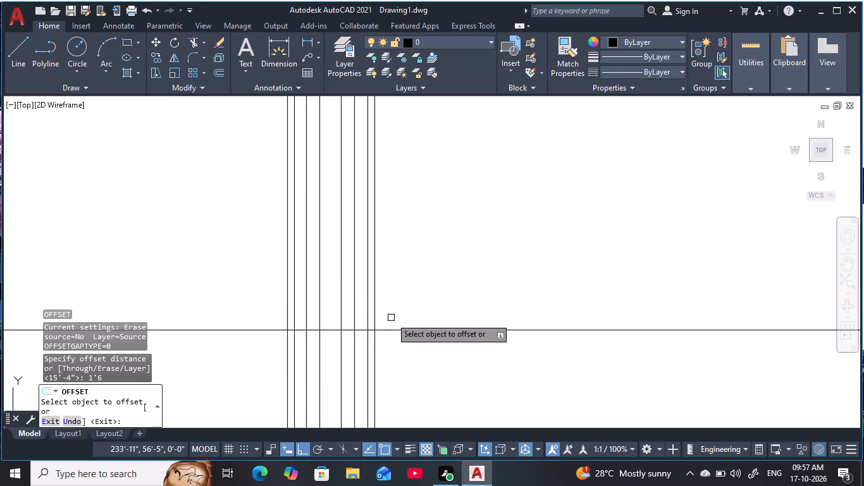
pyautogui.click(393, 329)
pyautogui.click(401, 283)
pyautogui.press('Escape')
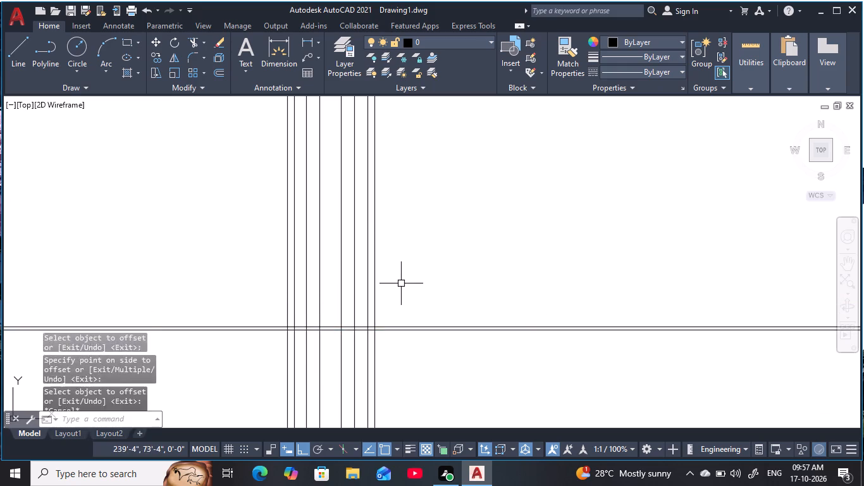
pyautogui.press('Escape')
pyautogui.press('Escape')
pyautogui.press('Escape')
pyautogui.press('Escape')
pyautogui.press('Escape')
# Offset the upper of the two horizontal construction lines 12'-6" upward.
pyautogui.press('o')
pyautogui.press('space')
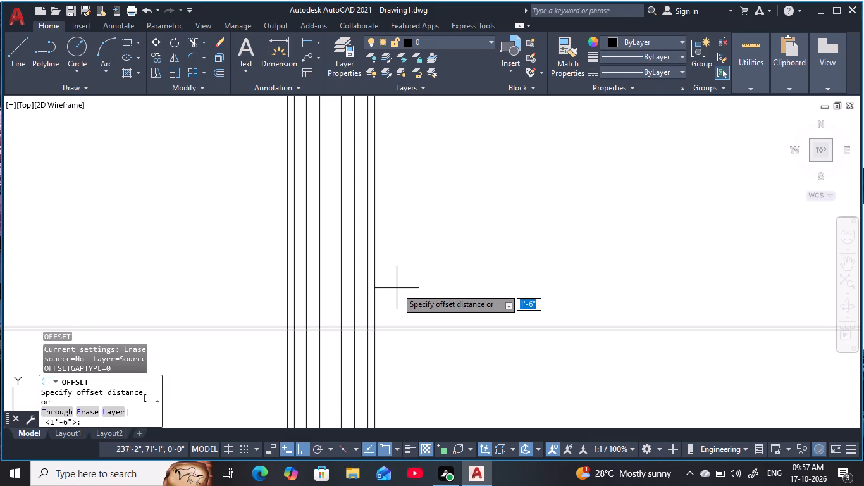
pyautogui.write('12')
pyautogui.press("'")
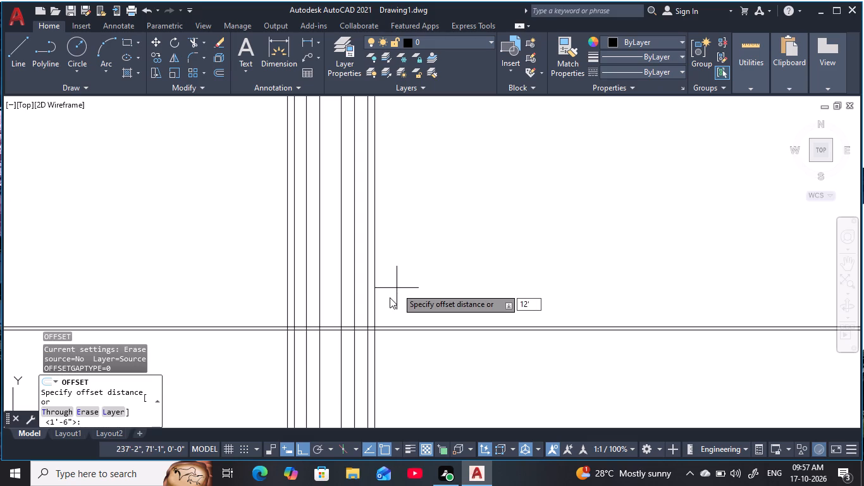
pyautogui.write('6')
pyautogui.press('space')
pyautogui.scroll(2, 414, 338)
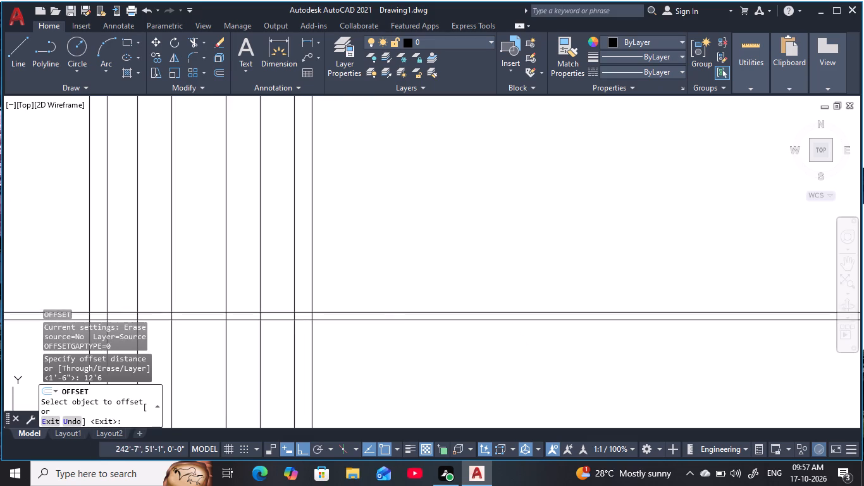
pyautogui.click(396, 314)
pyautogui.moveTo(404, 213); pyautogui.dragTo(417, 211, button='middle')
pyautogui.scroll(1, 411, 202)
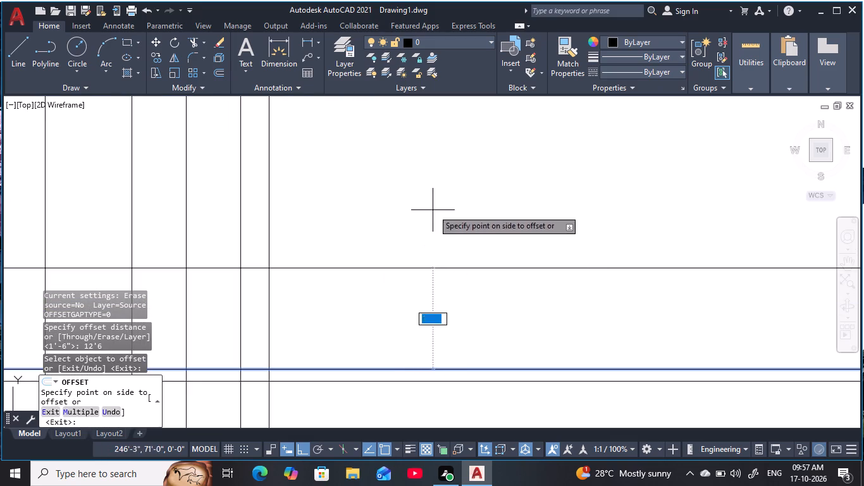
pyautogui.click(432, 208)
pyautogui.scroll(-3, 502, 254)
pyautogui.moveTo(515, 240); pyautogui.dragTo(474, 280, button='middle')
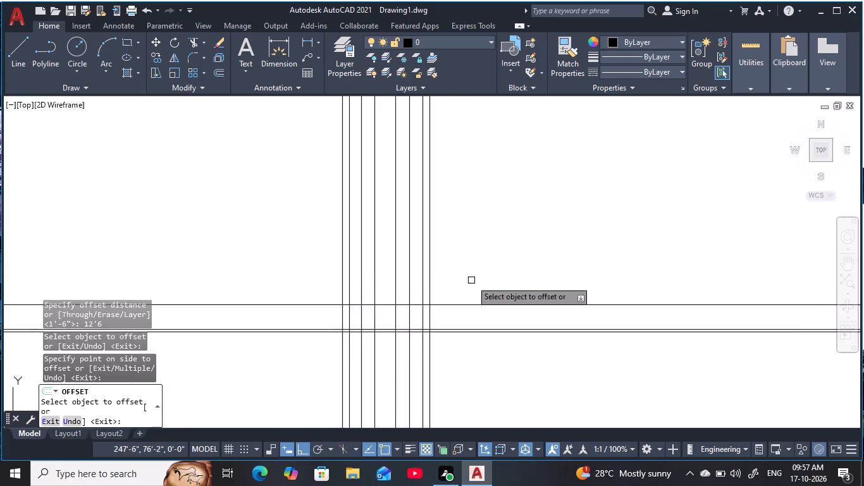
pyautogui.press('Escape')
pyautogui.press('Escape')
pyautogui.press('Escape')
pyautogui.press('Escape')
pyautogui.press('Escape')
pyautogui.press('Escape')
pyautogui.press('Escape')
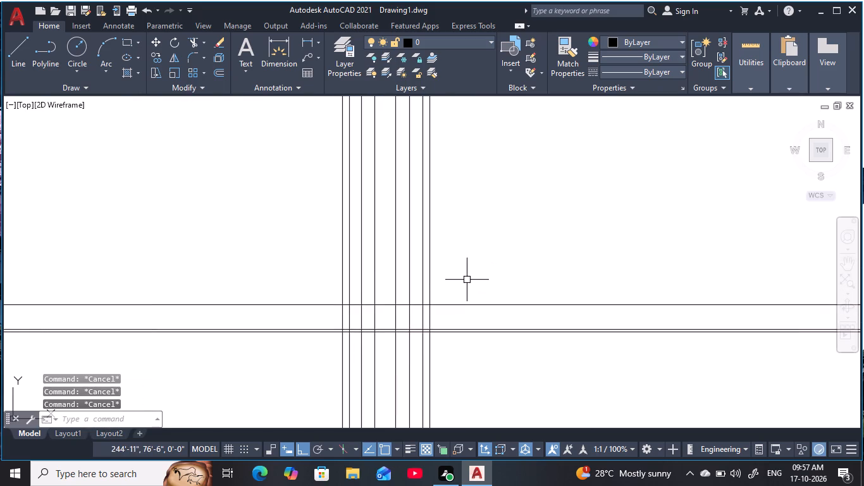
# Offset the topmost horizontal construction line 11'-6" upward.
pyautogui.write('o')
pyautogui.press('space')
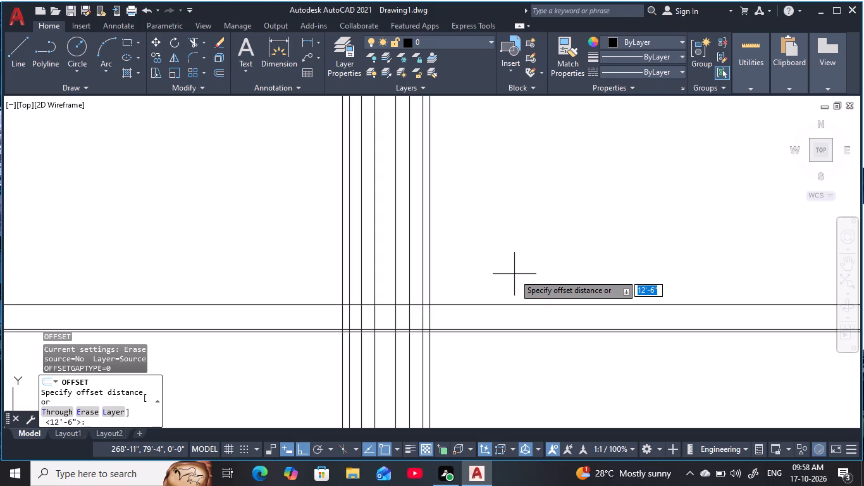
pyautogui.write('11')
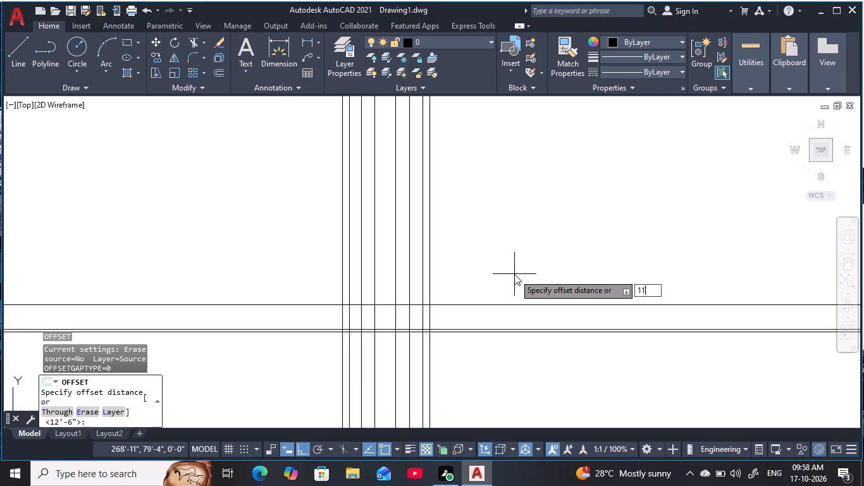
pyautogui.press("'")
pyautogui.write('6')
pyautogui.press('space')
pyautogui.click(469, 303)
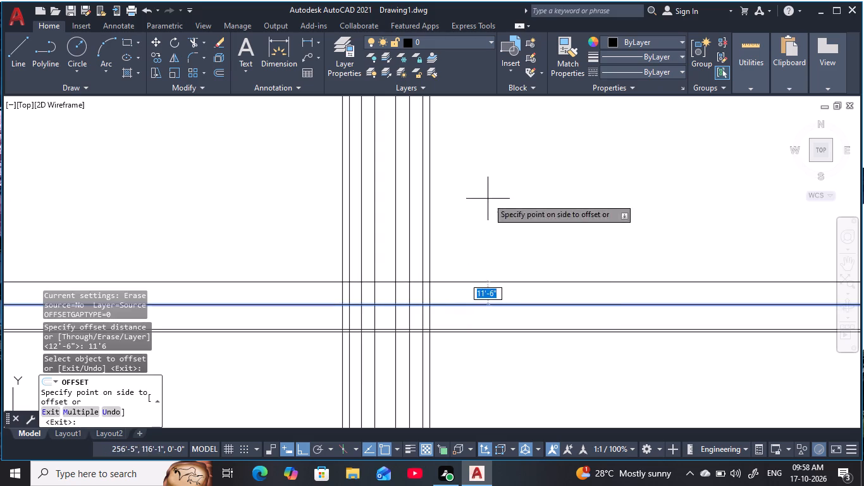
pyautogui.click(487, 192)
pyautogui.press('Escape')
pyautogui.press('Escape')
pyautogui.press('Escape')
pyautogui.press('Escape')
pyautogui.press('Escape')
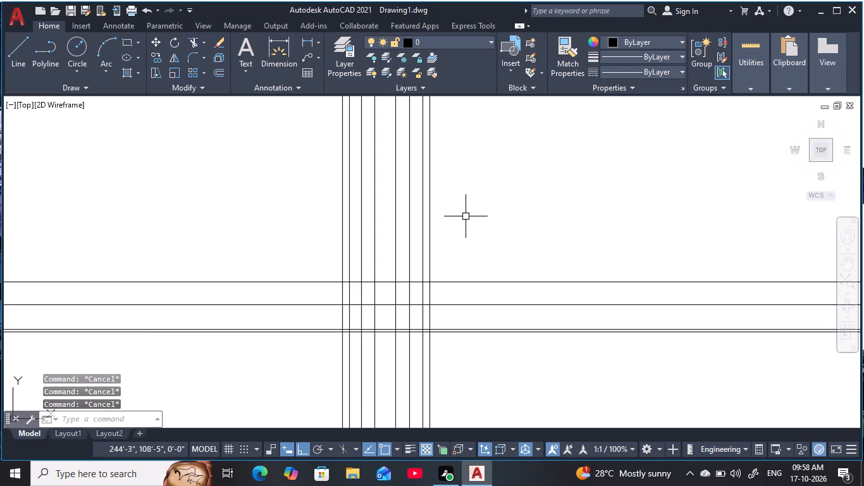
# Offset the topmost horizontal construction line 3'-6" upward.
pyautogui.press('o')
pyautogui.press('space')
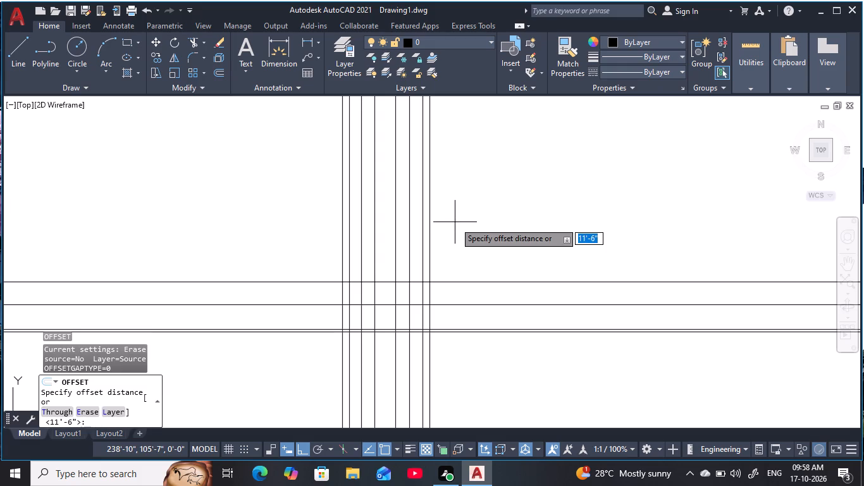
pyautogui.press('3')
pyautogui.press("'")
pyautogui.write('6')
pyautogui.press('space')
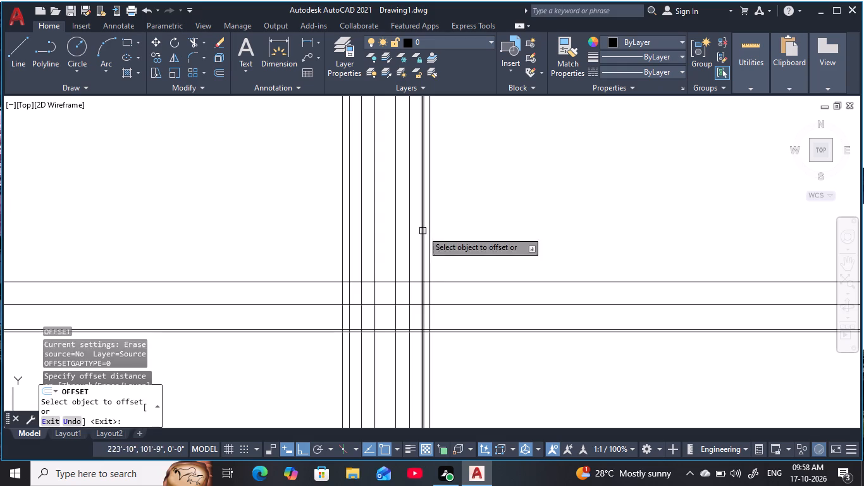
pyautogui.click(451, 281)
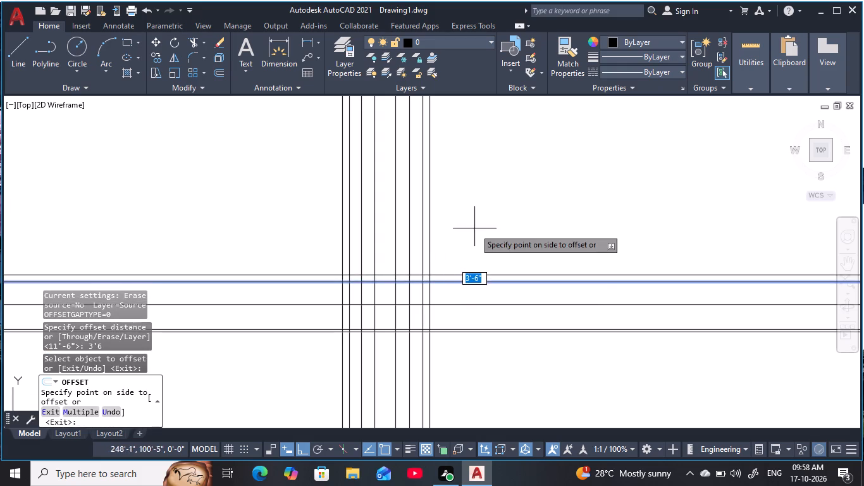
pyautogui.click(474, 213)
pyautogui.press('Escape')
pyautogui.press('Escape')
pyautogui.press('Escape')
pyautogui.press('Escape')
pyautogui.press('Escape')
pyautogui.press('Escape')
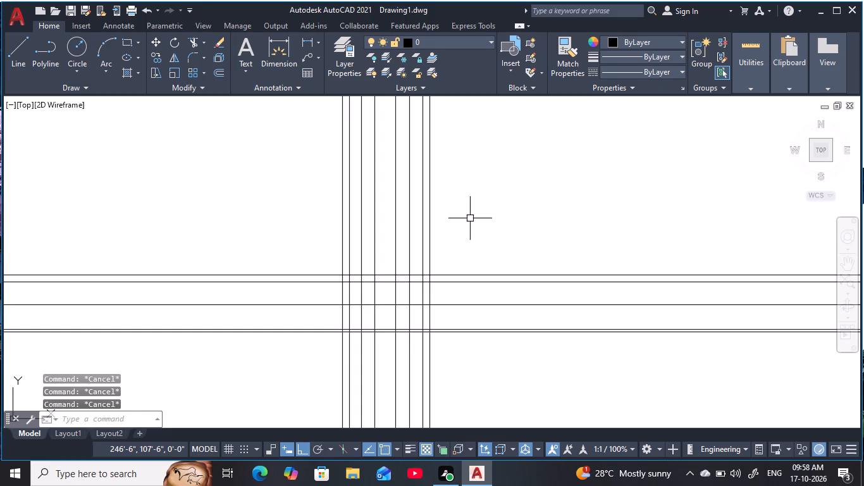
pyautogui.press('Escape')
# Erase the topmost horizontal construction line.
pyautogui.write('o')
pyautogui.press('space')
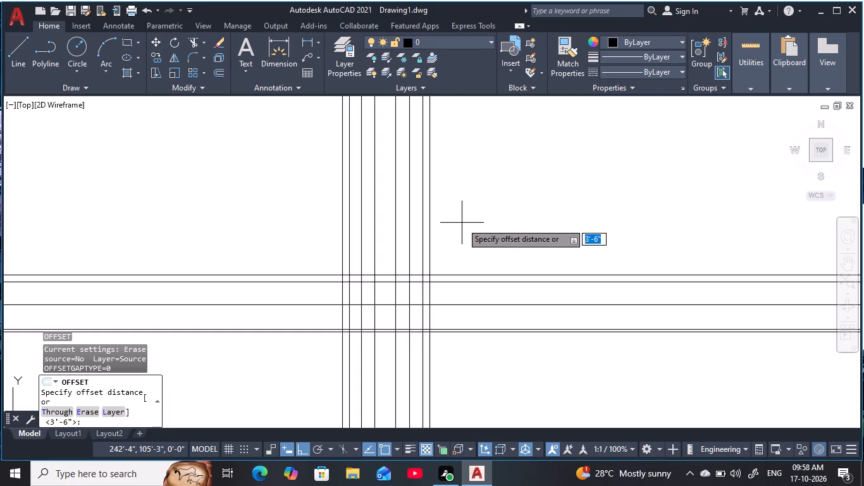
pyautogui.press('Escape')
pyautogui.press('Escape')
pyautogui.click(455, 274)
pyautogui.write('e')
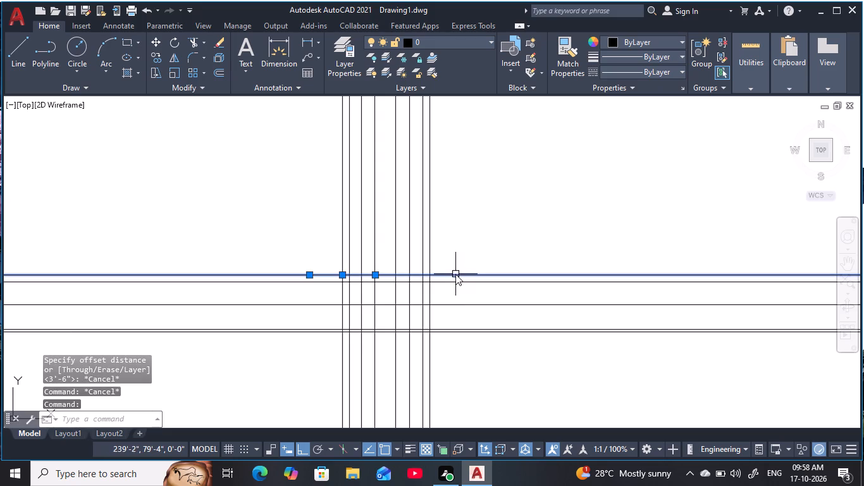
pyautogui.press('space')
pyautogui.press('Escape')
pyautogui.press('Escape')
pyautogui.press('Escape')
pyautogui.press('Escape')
# Offset the topmost horizontal construction line 4'-6" upward.
pyautogui.write('o 4')
pyautogui.write("'6")
pyautogui.press('space')
pyautogui.click(455, 282)
pyautogui.click(465, 209)
pyautogui.press('Escape')
pyautogui.press('Escape')
pyautogui.press('Escape')
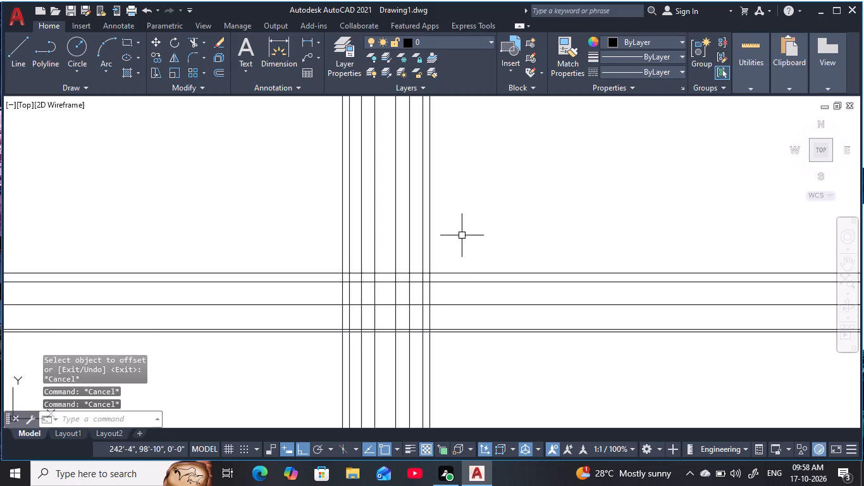
pyautogui.press('Escape')
pyautogui.press('Escape')
# Trim all construction lines extending beyond the outermost vertical and horizontal lines, leaving a closed rectangular grid.
pyautogui.press('t')
pyautogui.write('r')
pyautogui.press('space')
pyautogui.click(494, 240)
pyautogui.click(257, 202)
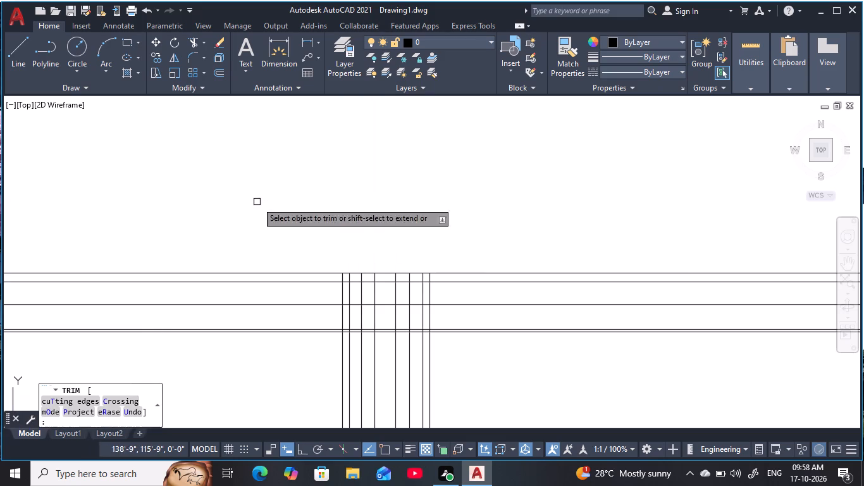
pyautogui.moveTo(483, 225); pyautogui.dragTo(500, 163, button='middle')
pyautogui.click(300, 179)
pyautogui.click(229, 332)
pyautogui.moveTo(228, 337); pyautogui.dragTo(237, 337)
pyautogui.click(493, 337)
pyautogui.click(507, 332)
pyautogui.click(546, 200)
pyautogui.scroll(2, 401, 246)
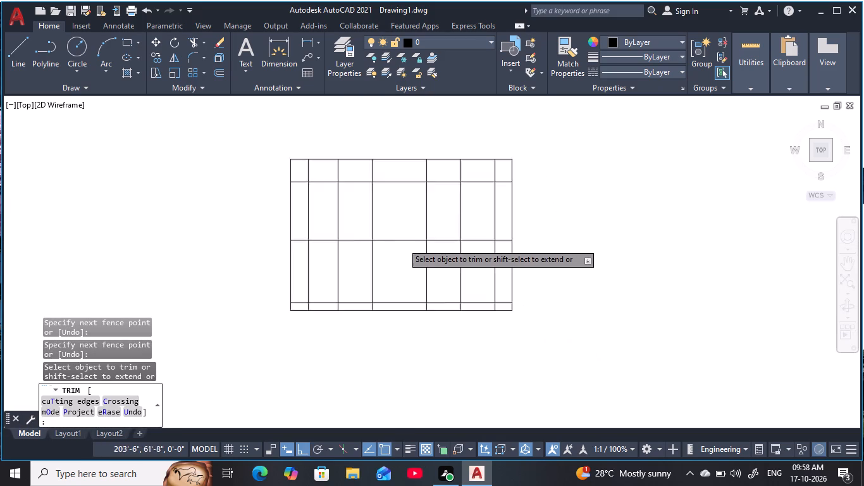
pyautogui.scroll(2, 403, 241)
pyautogui.moveTo(424, 279); pyautogui.dragTo(430, 294, button='middle')
pyautogui.scroll(-2, 428, 294)
pyautogui.scroll(1, 439, 287)
pyautogui.moveTo(440, 287); pyautogui.dragTo(478, 283, button='middle')
pyautogui.press('Escape')
pyautogui.press('Escape')
pyautogui.press('Escape')
pyautogui.press('Escape')
pyautogui.press('Escape')
pyautogui.press('Escape')
pyautogui.press('Escape')
pyautogui.press('Escape')
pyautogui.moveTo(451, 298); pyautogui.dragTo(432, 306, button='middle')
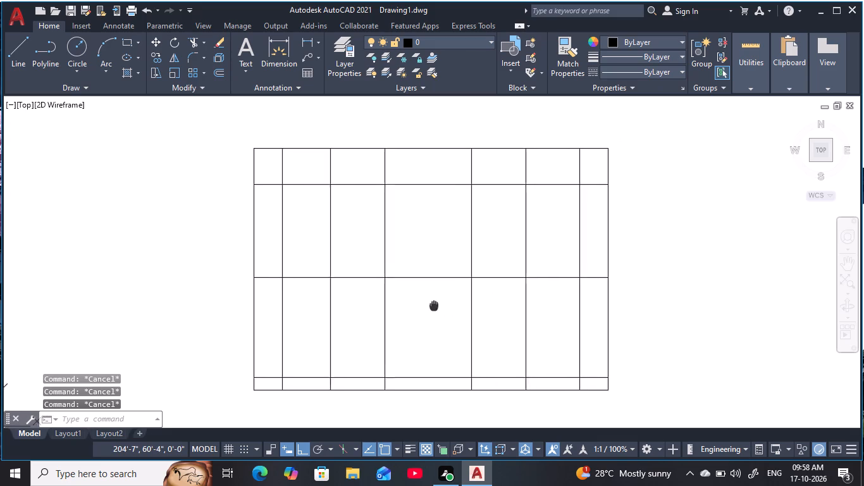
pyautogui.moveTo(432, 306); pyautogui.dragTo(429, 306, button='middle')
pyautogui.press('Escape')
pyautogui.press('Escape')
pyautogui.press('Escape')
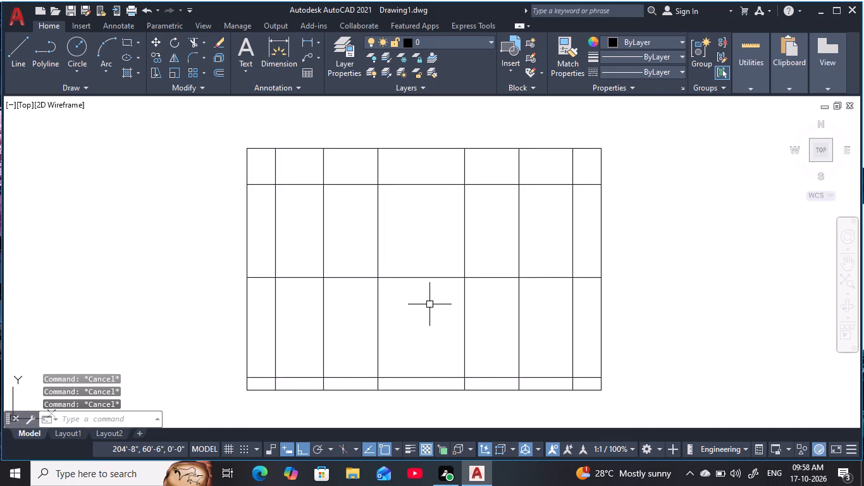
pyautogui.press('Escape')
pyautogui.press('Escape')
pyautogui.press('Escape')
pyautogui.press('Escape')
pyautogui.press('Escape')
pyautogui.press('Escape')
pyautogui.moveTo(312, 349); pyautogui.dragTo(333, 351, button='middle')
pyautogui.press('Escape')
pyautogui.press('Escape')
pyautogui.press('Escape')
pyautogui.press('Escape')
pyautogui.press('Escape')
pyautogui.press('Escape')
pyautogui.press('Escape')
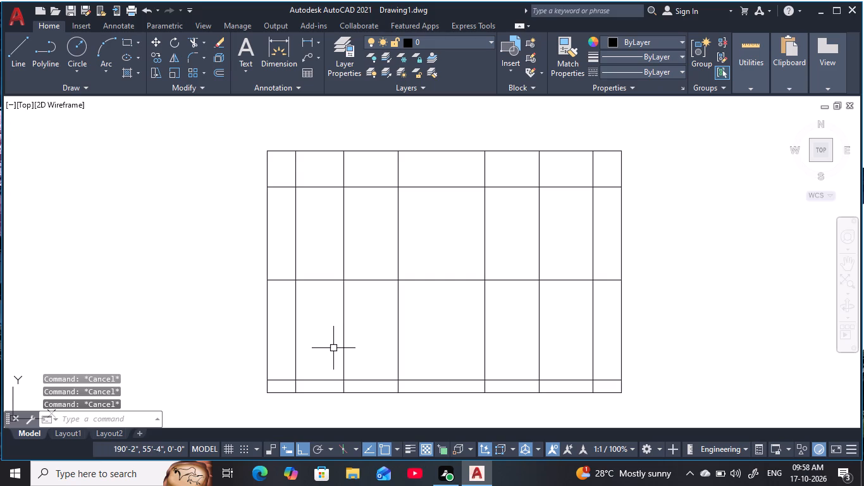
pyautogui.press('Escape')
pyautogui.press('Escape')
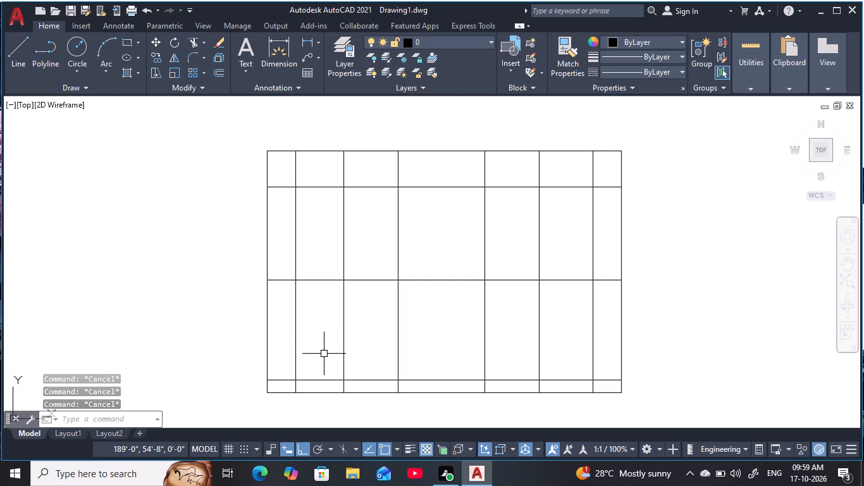
# Offset the grid's second vertical line from the left 9" to its right side.
pyautogui.press('Escape')
pyautogui.press('Escape')
pyautogui.press('Escape')
pyautogui.write('o 9')
pyautogui.press('space')
pyautogui.click(295, 356)
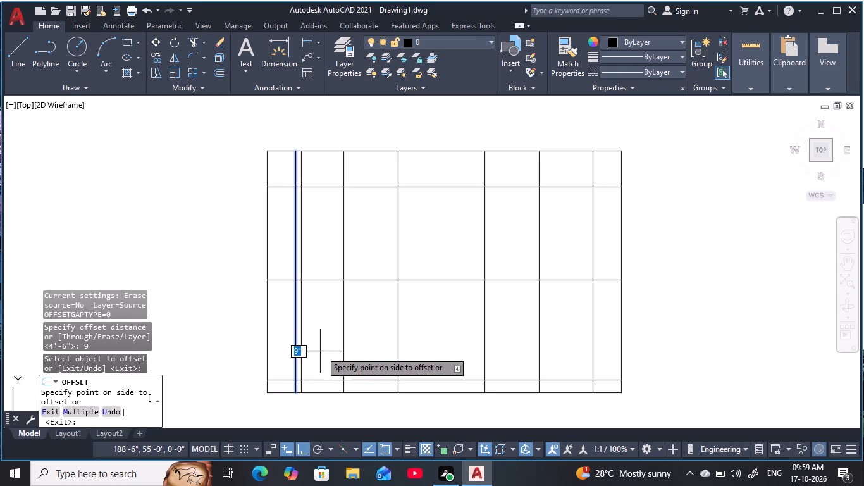
pyautogui.click(323, 350)
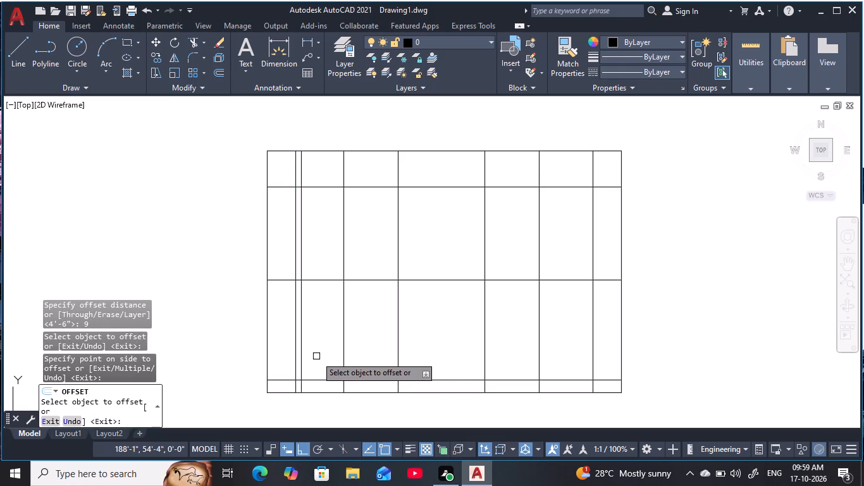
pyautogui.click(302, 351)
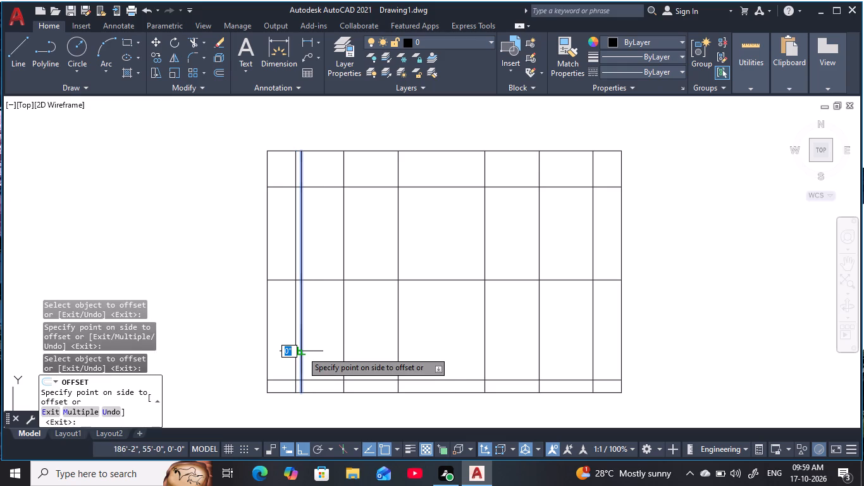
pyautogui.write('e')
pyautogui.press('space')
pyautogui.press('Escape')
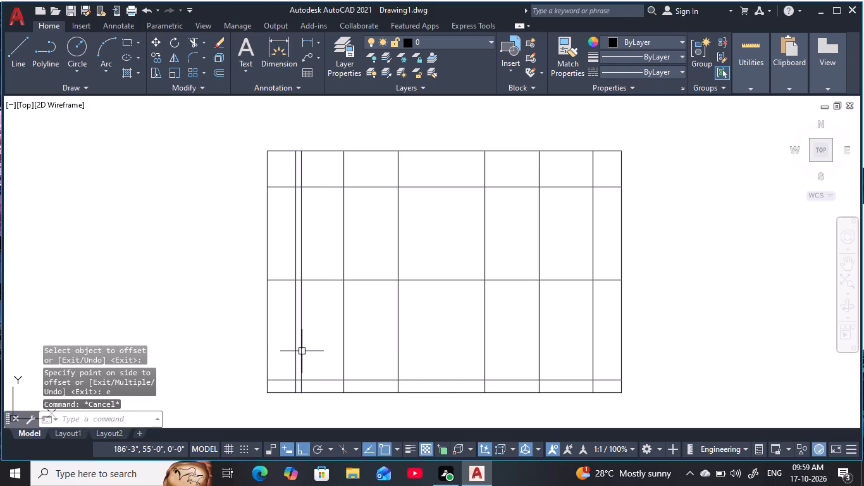
# Erase the 9" offset line beside the grid's second vertical line from the left.
pyautogui.click(302, 351)
pyautogui.write('e')
pyautogui.press('space')
pyautogui.press('Escape')
pyautogui.press('Escape')
pyautogui.press('Escape')
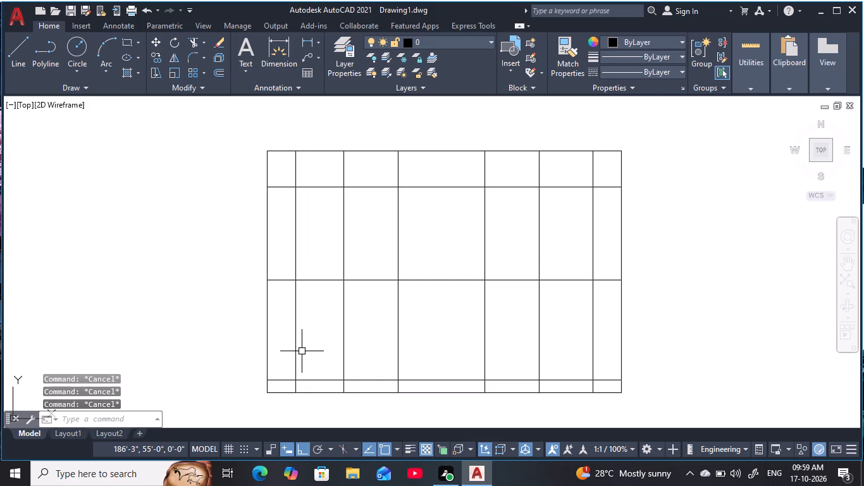
pyautogui.press('Escape')
pyautogui.press('Escape')
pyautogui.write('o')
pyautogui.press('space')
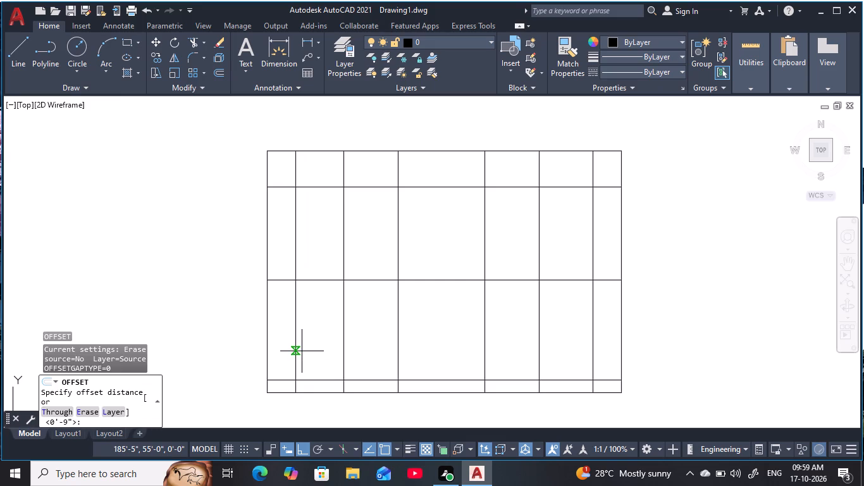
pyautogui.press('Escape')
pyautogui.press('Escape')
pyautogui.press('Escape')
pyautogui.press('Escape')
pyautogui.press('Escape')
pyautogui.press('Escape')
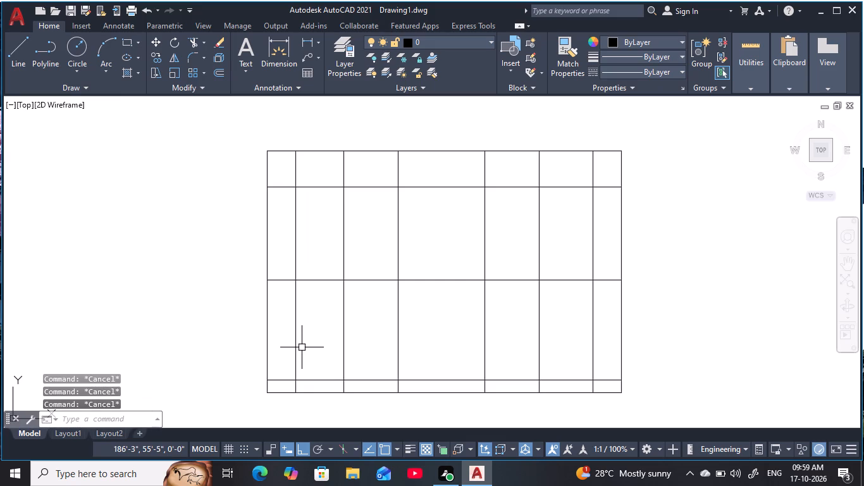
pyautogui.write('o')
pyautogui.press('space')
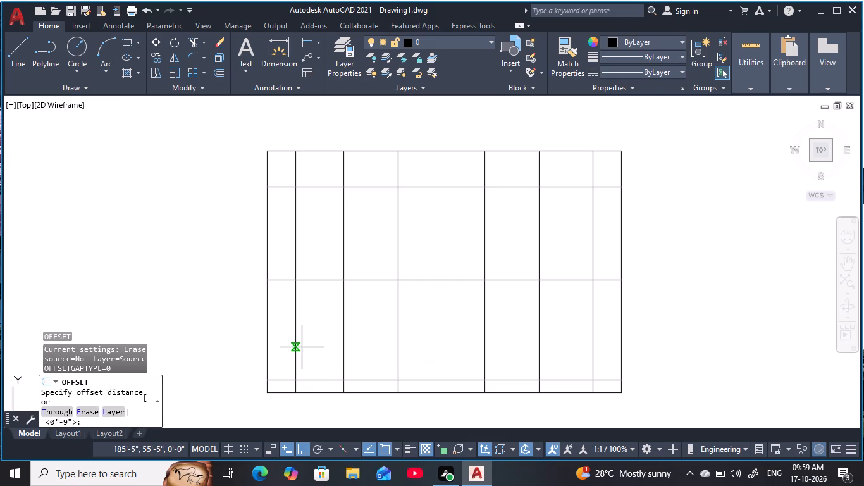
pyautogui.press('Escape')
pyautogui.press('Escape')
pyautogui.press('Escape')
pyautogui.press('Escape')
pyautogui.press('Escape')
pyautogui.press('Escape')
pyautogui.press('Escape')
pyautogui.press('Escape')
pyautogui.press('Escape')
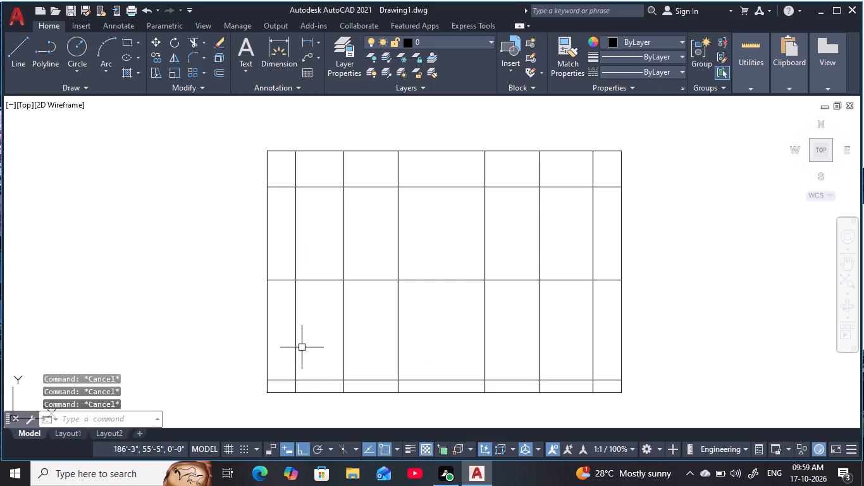
# Trim away all interior vertical line segments between the grid's two topmost horizontal lines.
pyautogui.write('tr')
pyautogui.press('space')
pyautogui.moveTo(312, 177); pyautogui.dragTo(288, 173)
pyautogui.moveTo(424, 174); pyautogui.dragTo(357, 174)
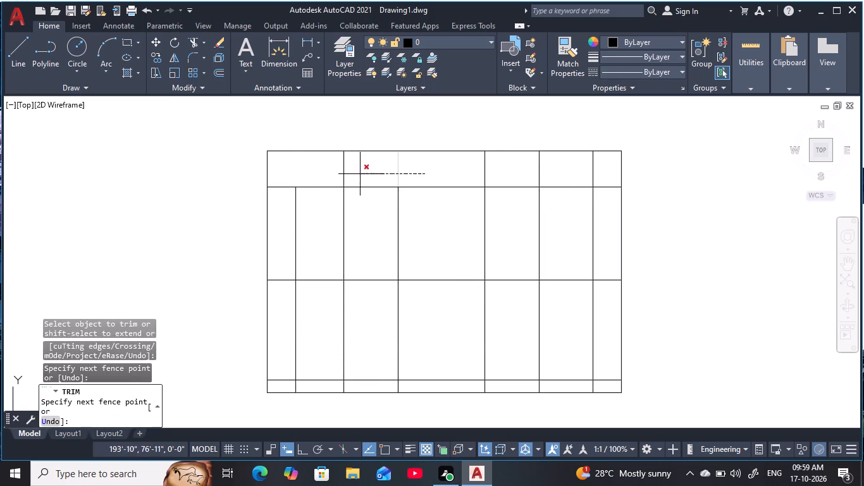
pyautogui.moveTo(357, 174); pyautogui.dragTo(331, 174)
pyautogui.moveTo(604, 172); pyautogui.dragTo(462, 170)
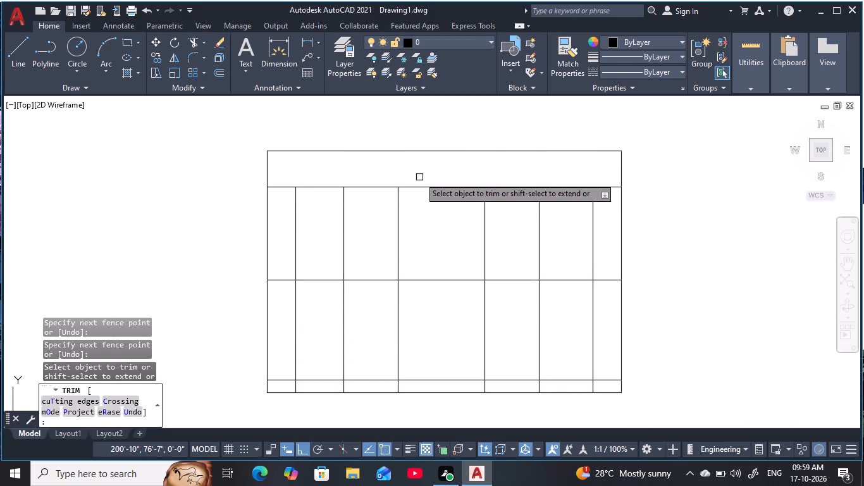
pyautogui.press('Escape')
pyautogui.press('Escape')
pyautogui.press('Escape')
pyautogui.press('Escape')
pyautogui.press('Escape')
pyautogui.press('Escape')
pyautogui.press('Escape')
# Offset the three interior vertical lines in the grid's left half 1' to their right side.
pyautogui.press('o')
pyautogui.press('space')
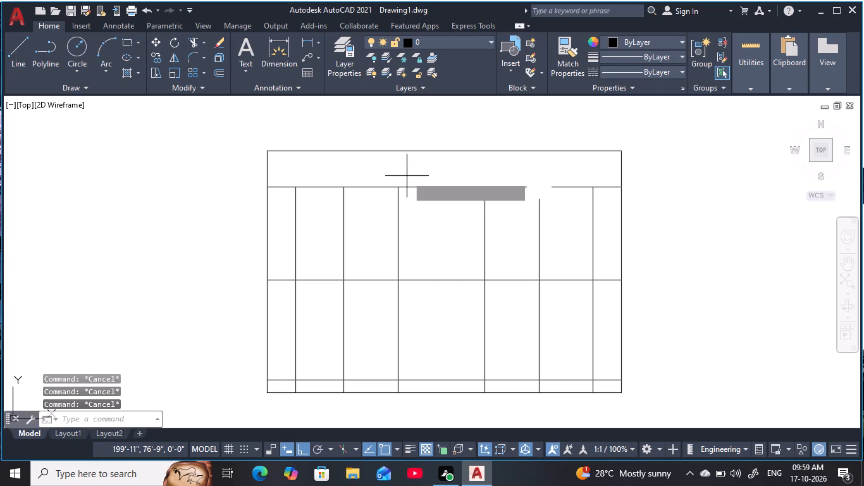
pyautogui.press('1')
pyautogui.press("'")
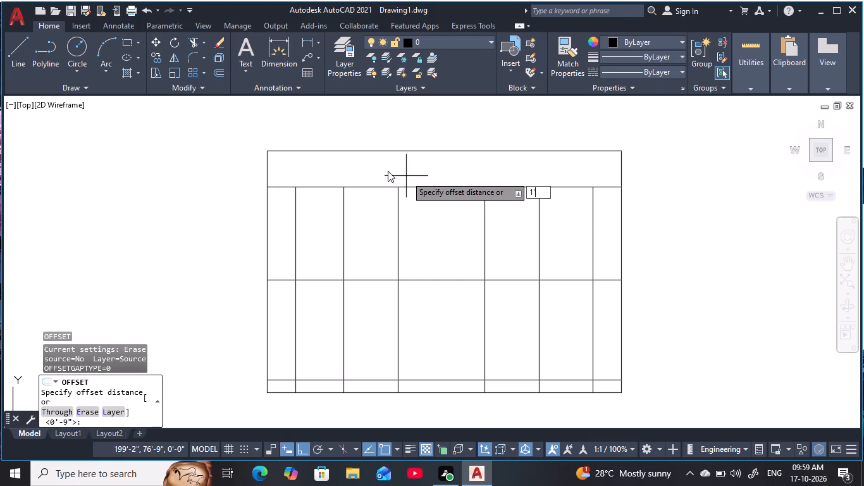
pyautogui.press('space')
pyautogui.click(294, 257)
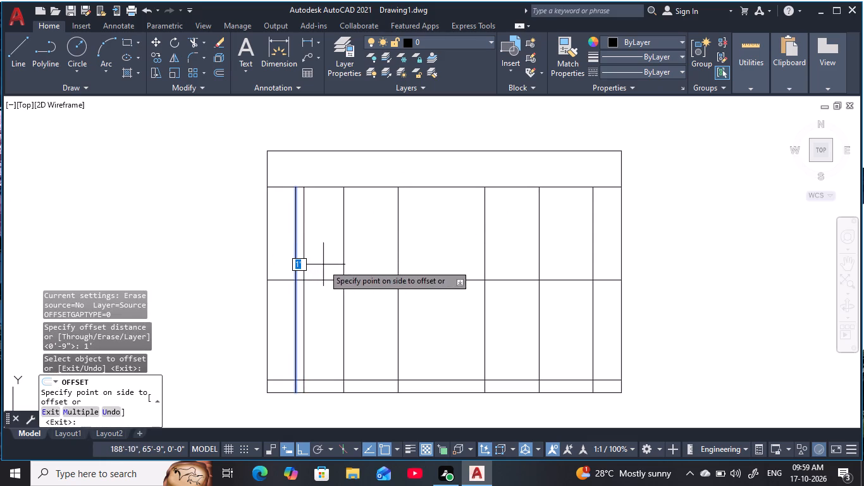
pyautogui.click(324, 265)
pyautogui.click(345, 270)
pyautogui.click(373, 275)
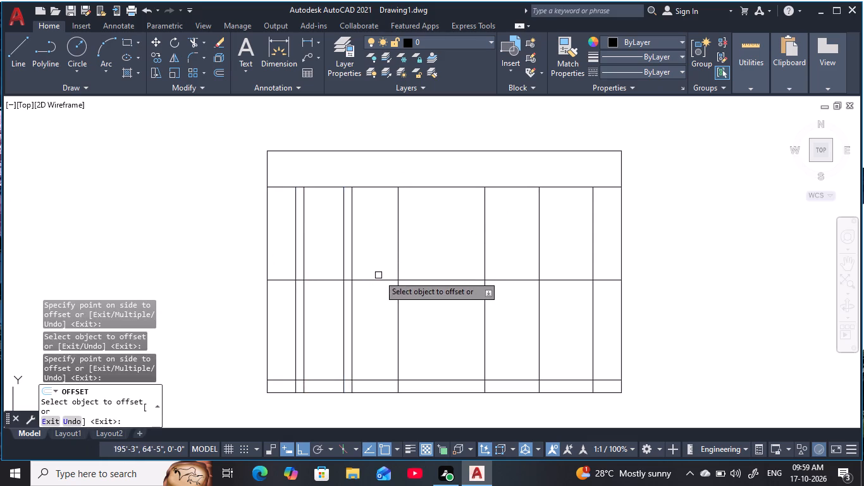
pyautogui.click(398, 273)
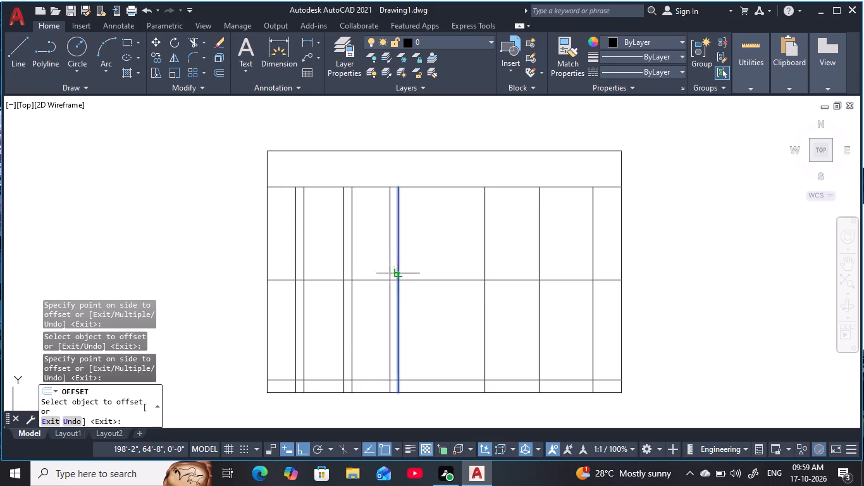
pyautogui.click(436, 274)
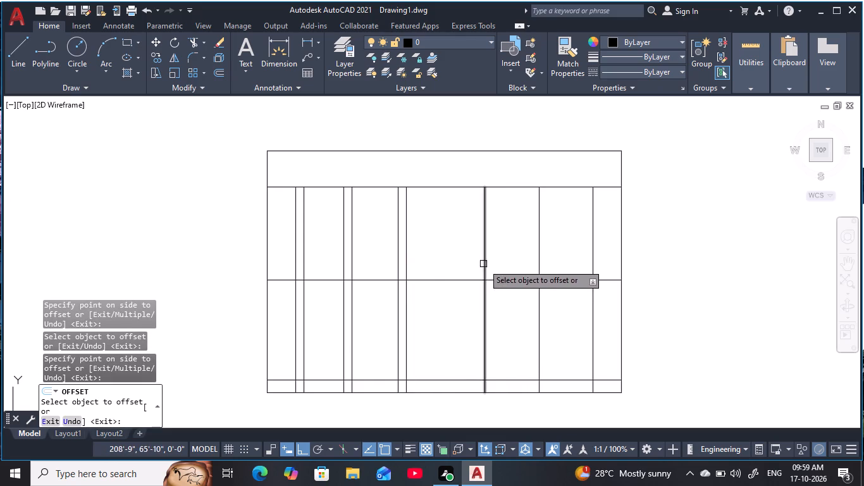
# Offset the three interior vertical lines in the grid's right half 1' to their left side.
pyautogui.click(483, 264)
pyautogui.click(443, 266)
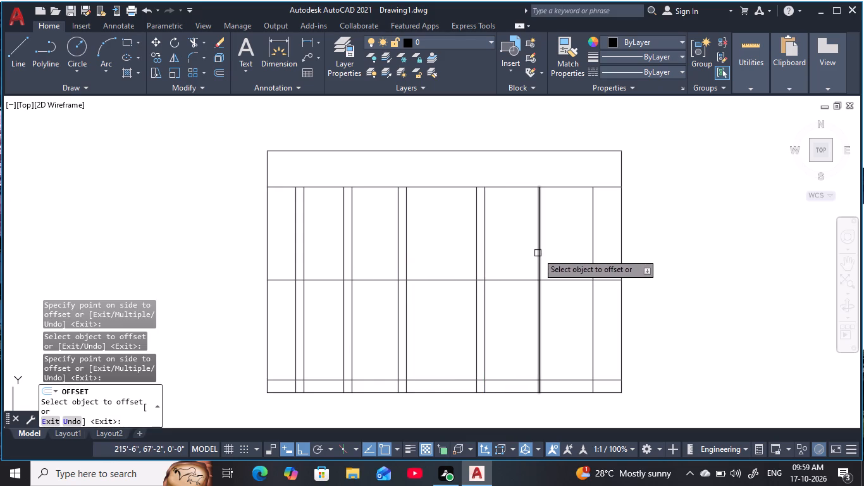
pyautogui.click(538, 253)
pyautogui.click(503, 258)
pyautogui.click(592, 251)
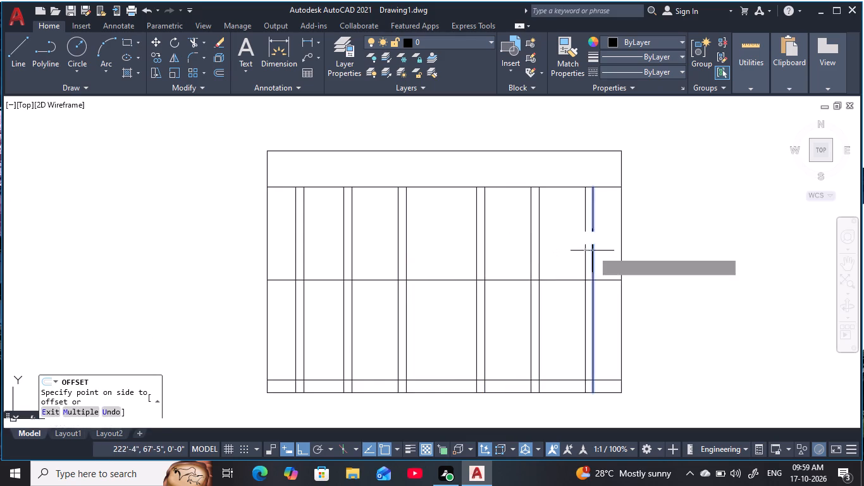
pyautogui.click(545, 256)
pyautogui.press('Escape')
pyautogui.press('Escape')
pyautogui.press('Escape')
pyautogui.press('Escape')
pyautogui.press('Escape')
pyautogui.press('Escape')
pyautogui.press('Escape')
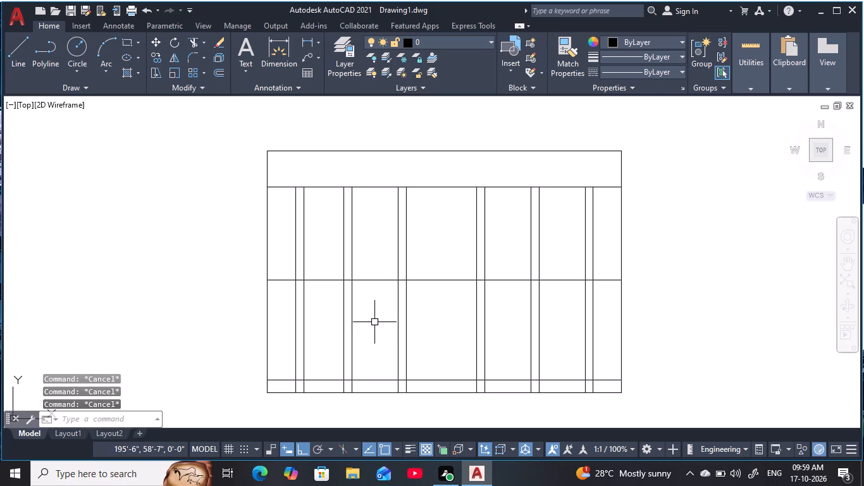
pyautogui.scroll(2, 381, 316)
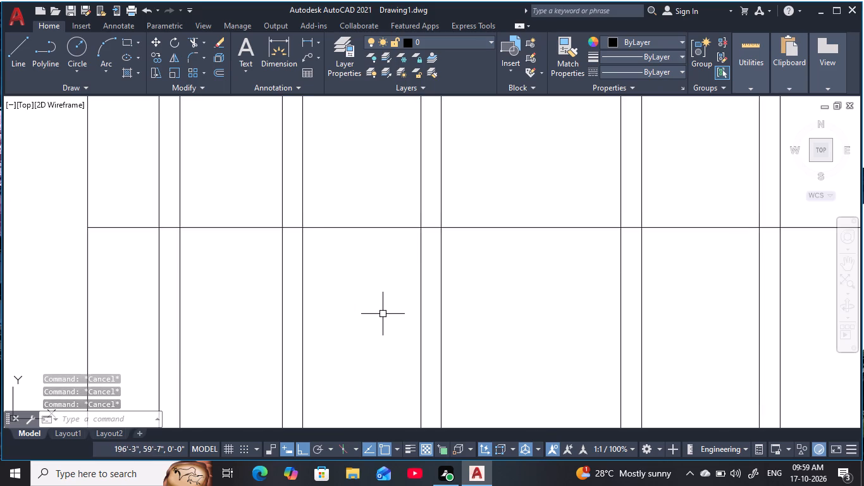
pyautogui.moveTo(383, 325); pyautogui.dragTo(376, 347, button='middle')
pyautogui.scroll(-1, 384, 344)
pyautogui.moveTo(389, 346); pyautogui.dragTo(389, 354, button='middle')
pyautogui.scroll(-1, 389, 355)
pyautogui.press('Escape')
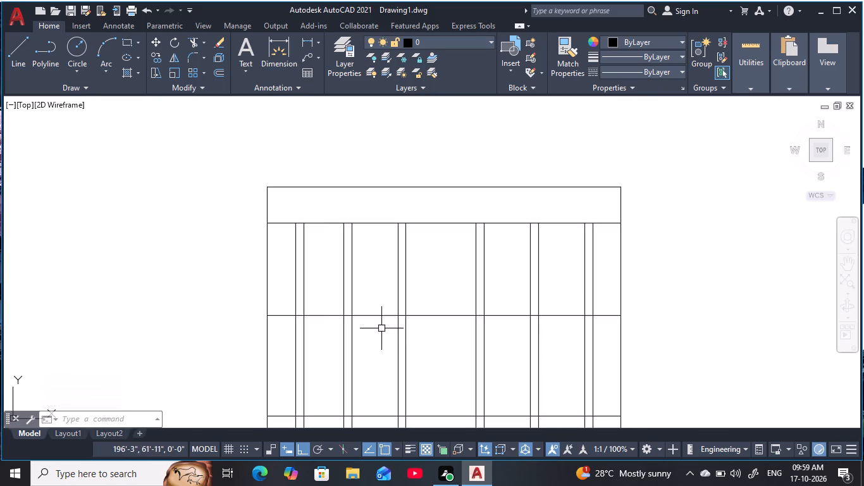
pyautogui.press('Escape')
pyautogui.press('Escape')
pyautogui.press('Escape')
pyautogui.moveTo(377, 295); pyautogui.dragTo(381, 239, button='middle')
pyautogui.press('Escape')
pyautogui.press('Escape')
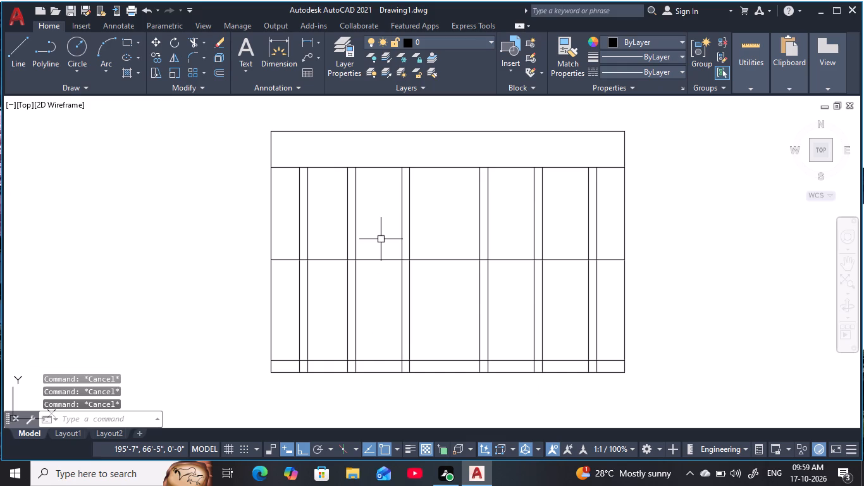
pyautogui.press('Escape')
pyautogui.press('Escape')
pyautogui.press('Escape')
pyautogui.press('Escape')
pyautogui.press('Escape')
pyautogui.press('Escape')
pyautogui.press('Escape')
# Offset the grid's middle horizontal line 1' downward.
pyautogui.write('o')
pyautogui.press('space')
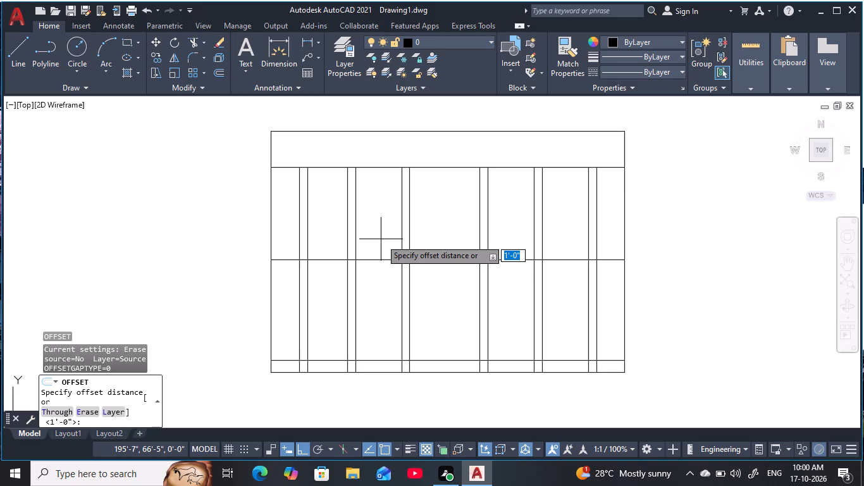
pyautogui.press('1')
pyautogui.press("'")
pyautogui.press('space')
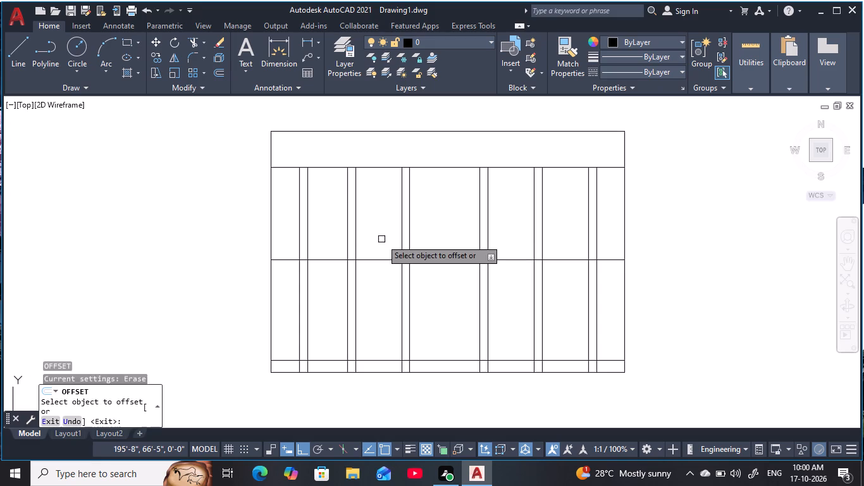
pyautogui.click(438, 258)
pyautogui.click(439, 334)
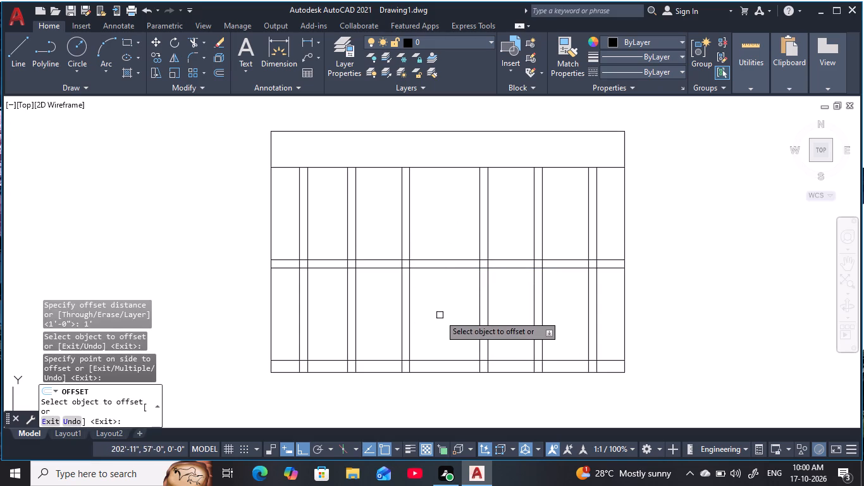
pyautogui.press('Escape')
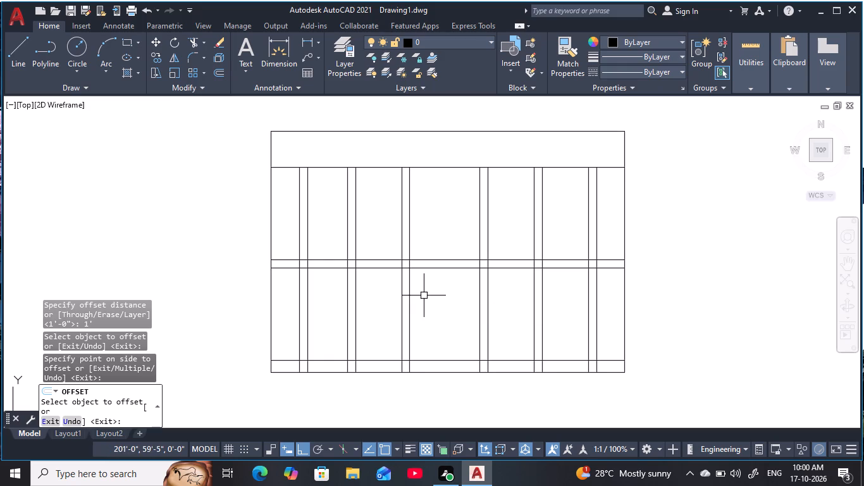
pyautogui.press('Escape')
pyautogui.press('Escape')
pyautogui.press('Escape')
pyautogui.press('Escape')
pyautogui.press('Escape')
pyautogui.press('Escape')
pyautogui.press('Escape')
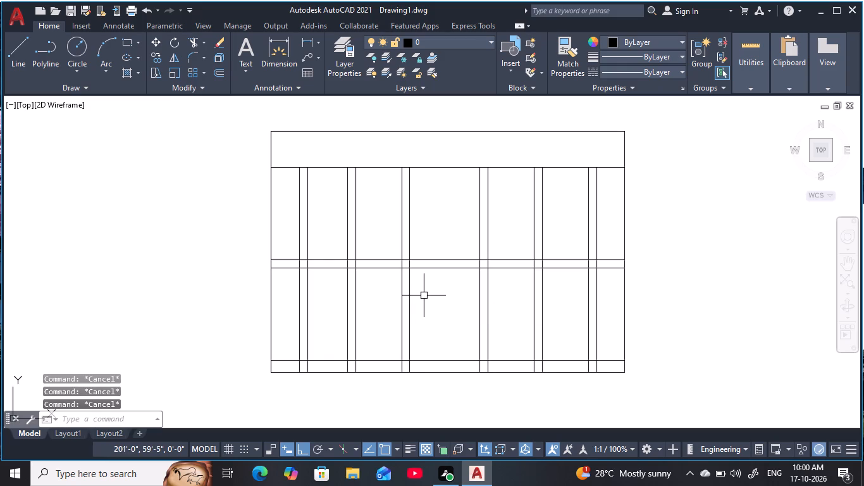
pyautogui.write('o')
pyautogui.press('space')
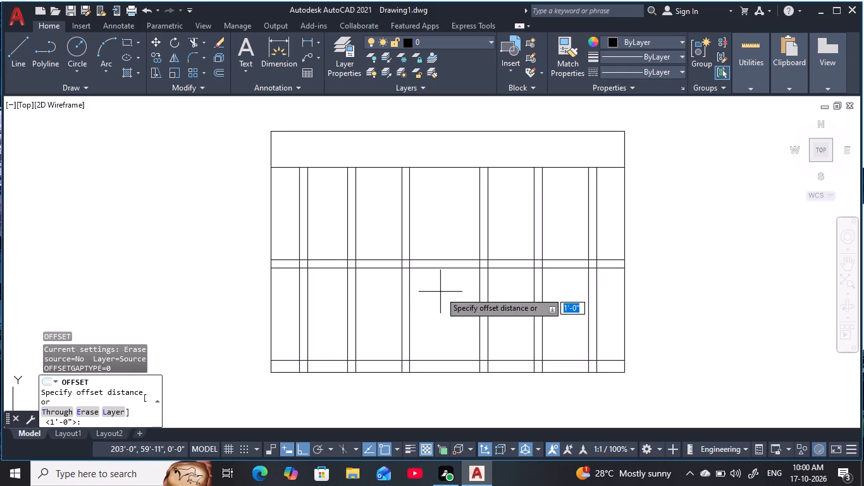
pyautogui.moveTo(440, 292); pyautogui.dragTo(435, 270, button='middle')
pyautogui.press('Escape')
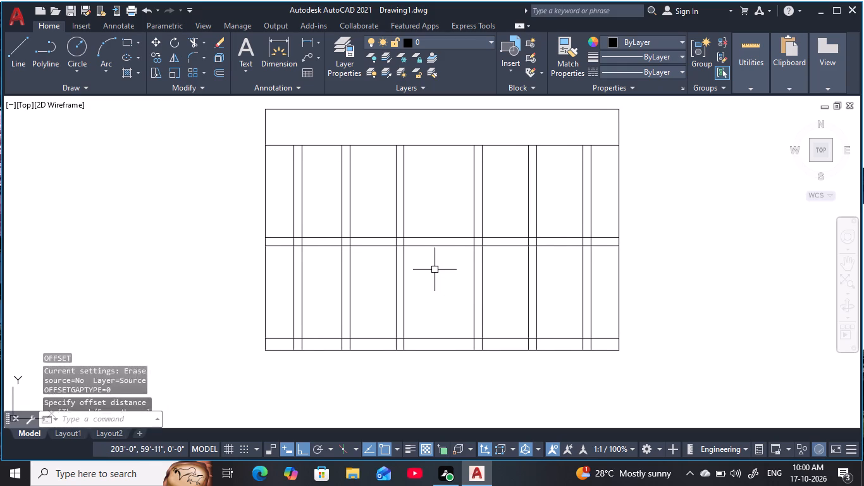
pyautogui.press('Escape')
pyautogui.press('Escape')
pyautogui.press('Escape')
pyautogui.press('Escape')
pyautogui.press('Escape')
# Offset the original middle horizontal line 1' upward, on the side opposite its existing lower offset.
pyautogui.write('o')
pyautogui.press('space')
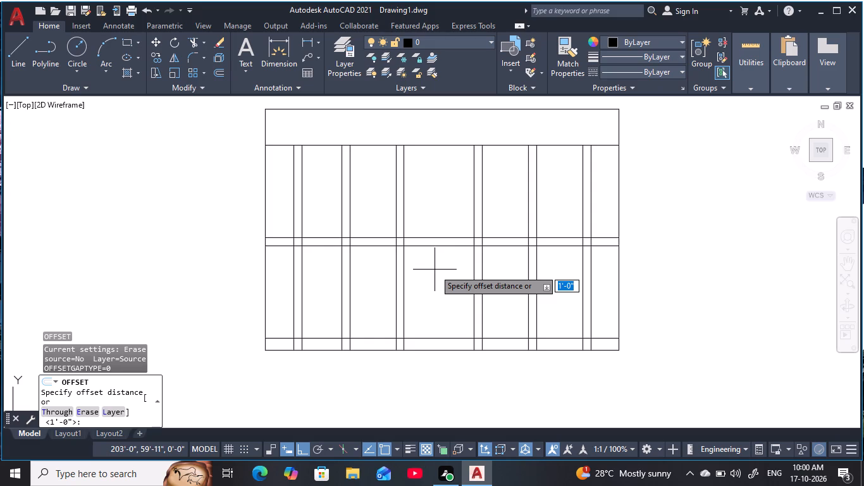
pyautogui.write("1'")
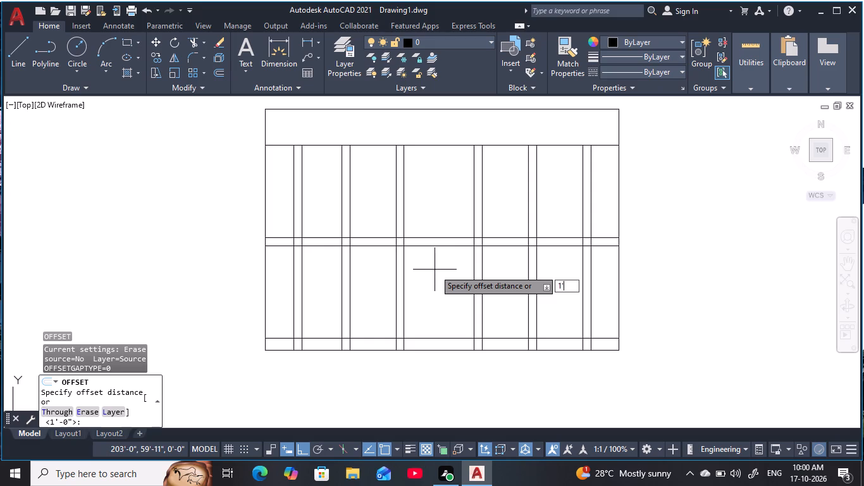
pyautogui.press('space')
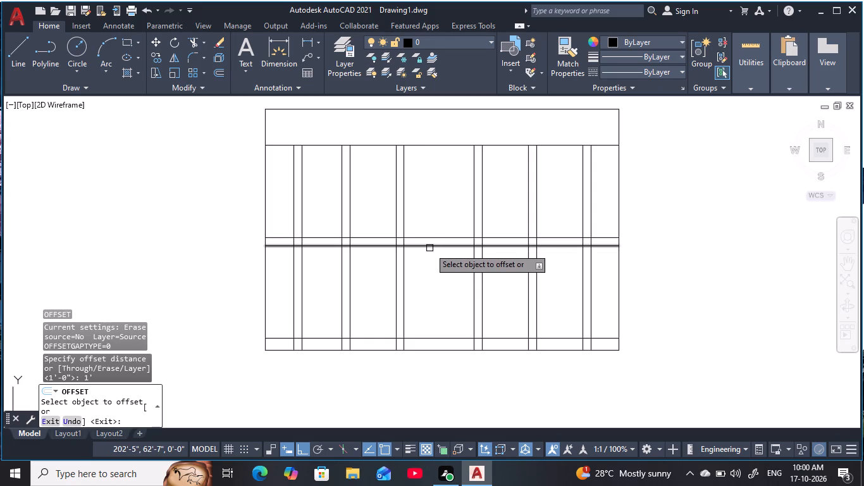
pyautogui.click(435, 235)
pyautogui.click(440, 207)
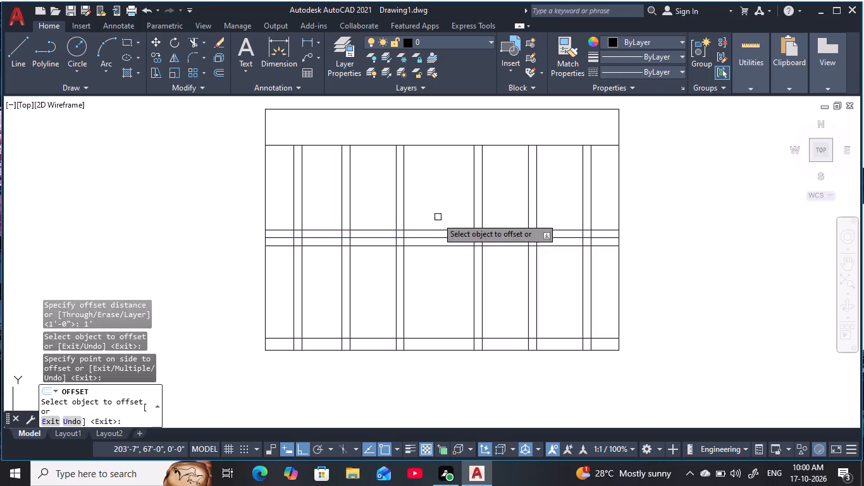
pyautogui.press('Escape')
pyautogui.press('Escape')
pyautogui.press('Escape')
pyautogui.press('Escape')
pyautogui.press('Escape')
pyautogui.press('Escape')
pyautogui.press('Escape')
pyautogui.press('Escape')
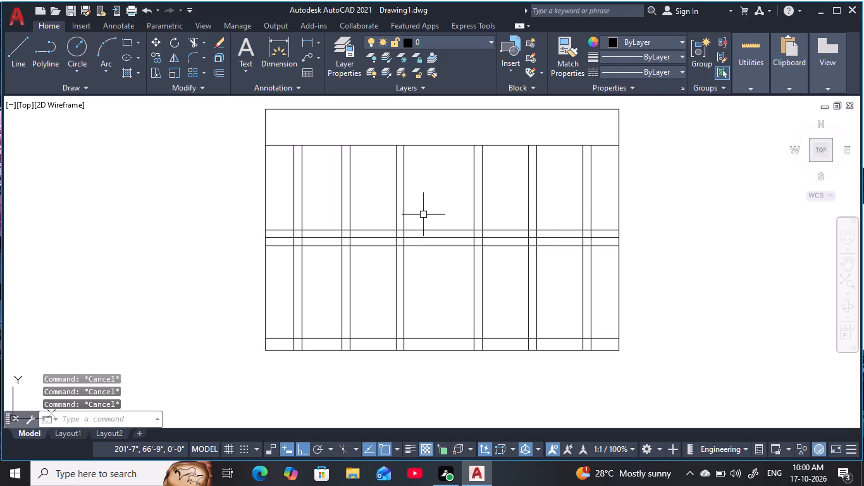
pyautogui.press('Escape')
pyautogui.press('Escape')
pyautogui.press('Escape')
pyautogui.press('Escape')
pyautogui.press('Escape')
pyautogui.press('Escape')
pyautogui.press('Escape')
pyautogui.press('Escape')
pyautogui.press('Escape')
pyautogui.press('Escape')
pyautogui.press('Escape')
# Trim the column lines crossing the middle floor band in the grid's left half, except the leftmost column's outer line.
pyautogui.write('tr')
pyautogui.press('space')
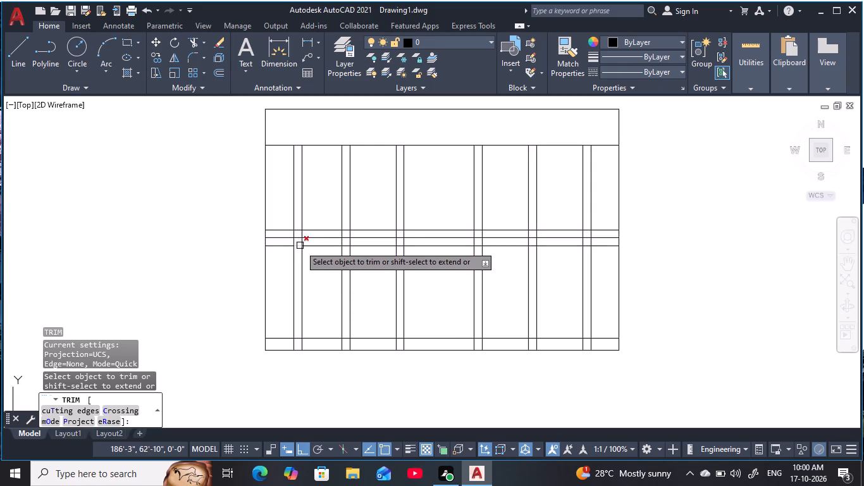
pyautogui.scroll(1, 293, 241)
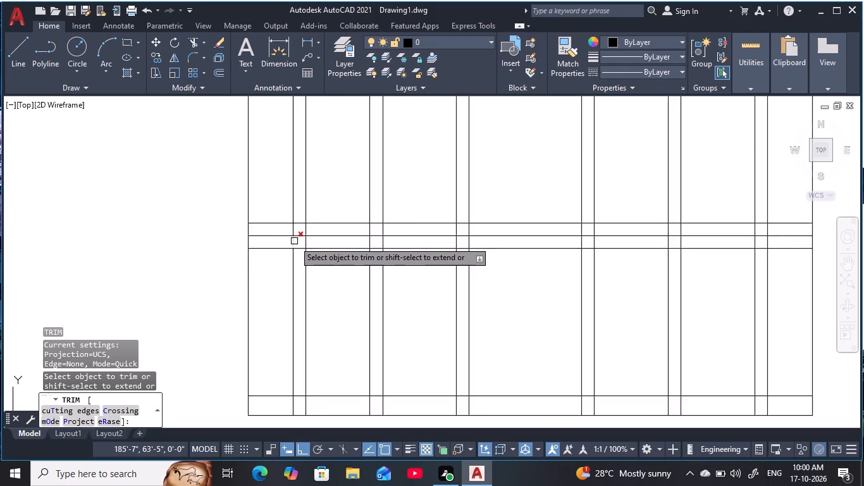
pyautogui.scroll(2, 294, 241)
pyautogui.click(345, 216)
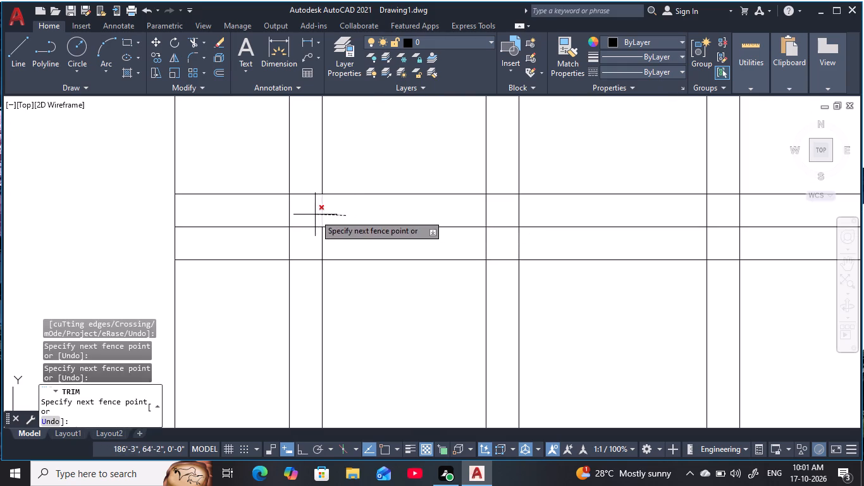
pyautogui.click(315, 215)
pyautogui.click(330, 243)
pyautogui.click(310, 244)
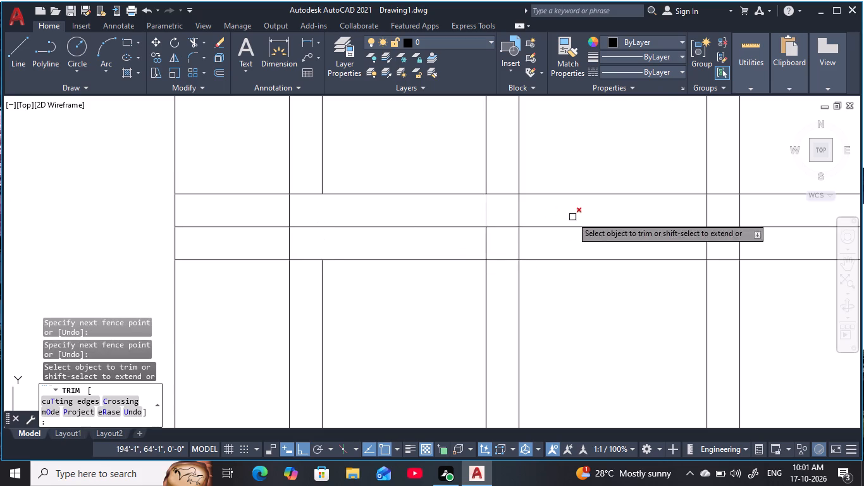
pyautogui.moveTo(552, 217); pyautogui.dragTo(460, 220)
pyautogui.moveTo(539, 247); pyautogui.dragTo(455, 246)
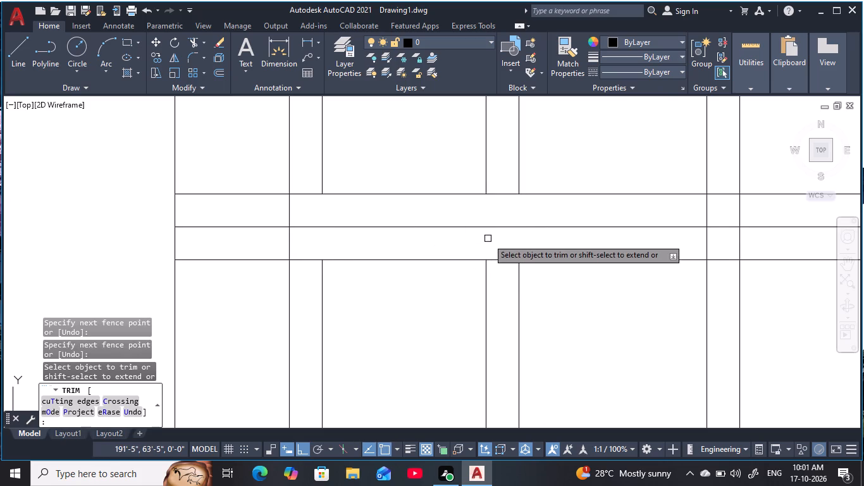
pyautogui.scroll(-2, 581, 246)
pyautogui.moveTo(579, 246); pyautogui.dragTo(390, 251, button='middle')
pyautogui.scroll(1, 390, 251)
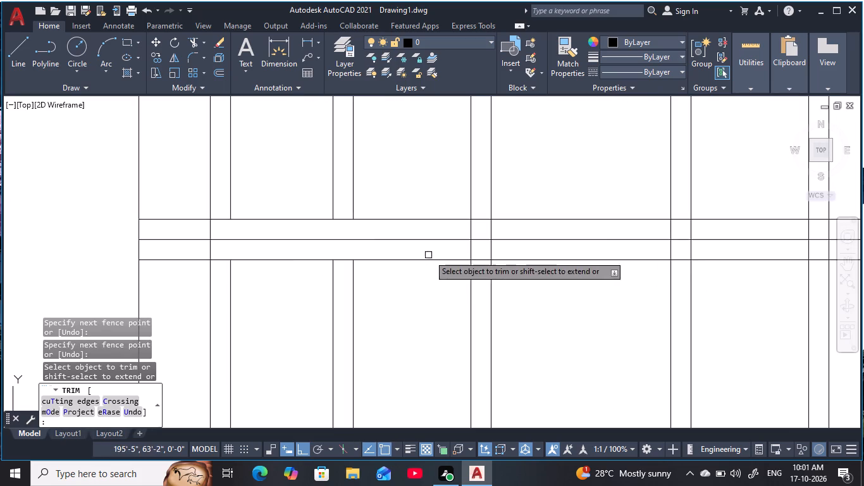
pyautogui.scroll(2, 484, 248)
pyautogui.moveTo(568, 247); pyautogui.dragTo(432, 247)
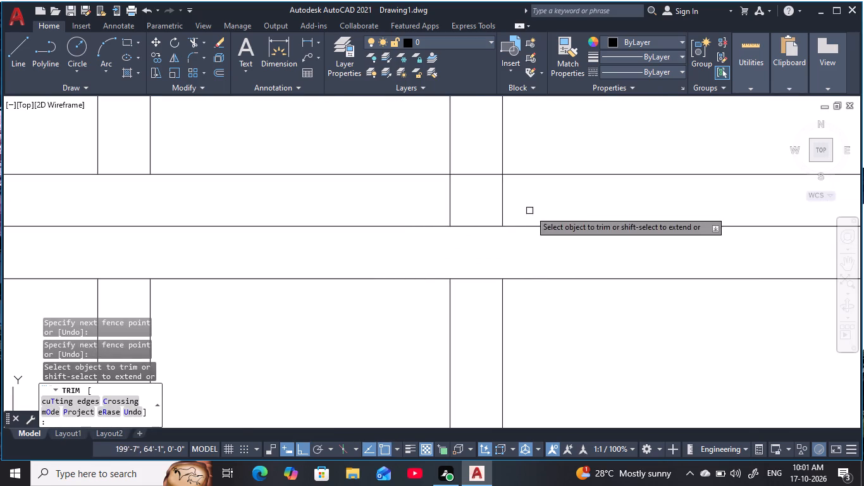
pyautogui.moveTo(531, 211); pyautogui.dragTo(423, 215)
# Trim the column lines crossing the middle floor band in the grid's right half, except the rightmost column's outer line.
pyautogui.scroll(-5, 529, 230)
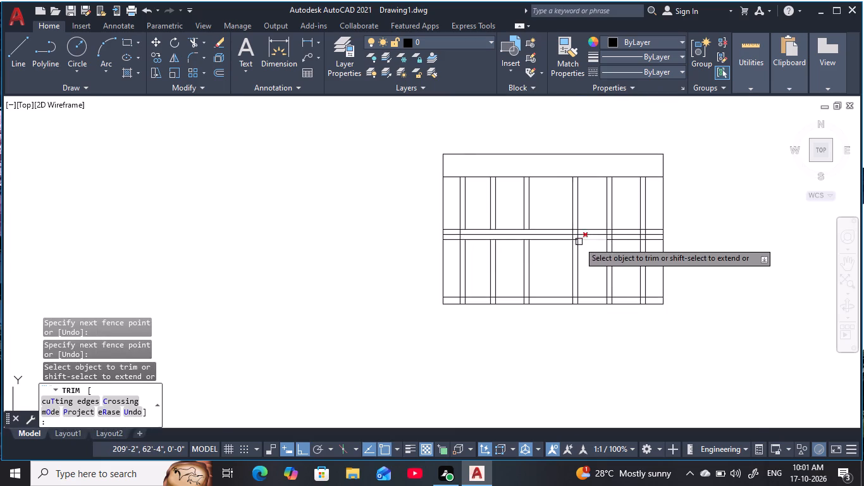
pyautogui.scroll(6, 579, 241)
pyautogui.moveTo(576, 230); pyautogui.dragTo(606, 368, button='middle')
pyautogui.moveTo(620, 311); pyautogui.dragTo(454, 312)
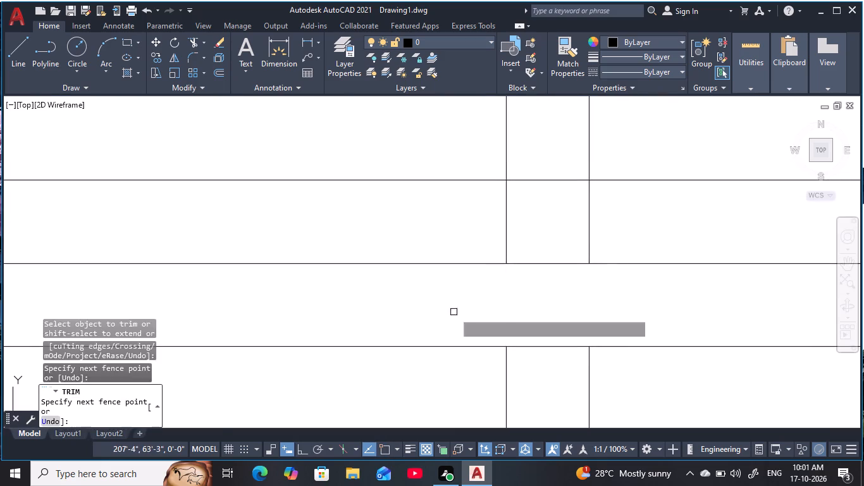
pyautogui.moveTo(627, 233); pyautogui.dragTo(438, 247)
pyautogui.scroll(-5, 552, 249)
pyautogui.moveTo(591, 260); pyautogui.dragTo(417, 261, button='middle')
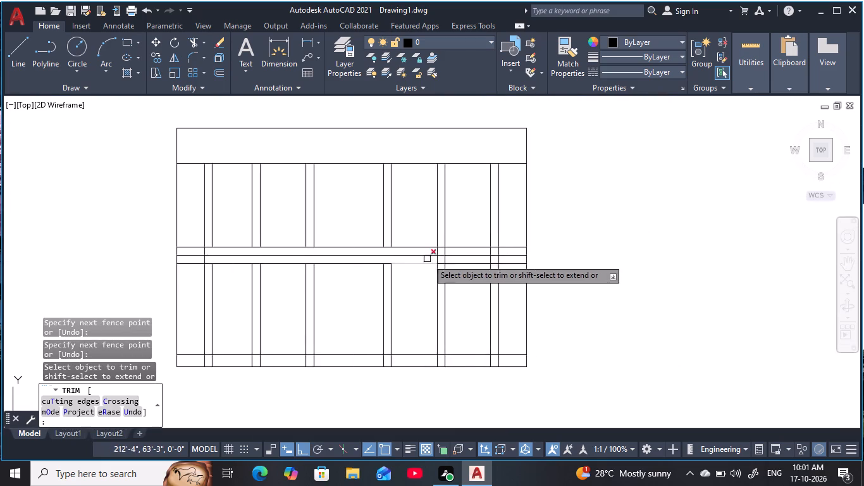
pyautogui.scroll(4, 452, 264)
pyautogui.moveTo(447, 259); pyautogui.dragTo(333, 259)
pyautogui.moveTo(441, 211); pyautogui.dragTo(352, 214)
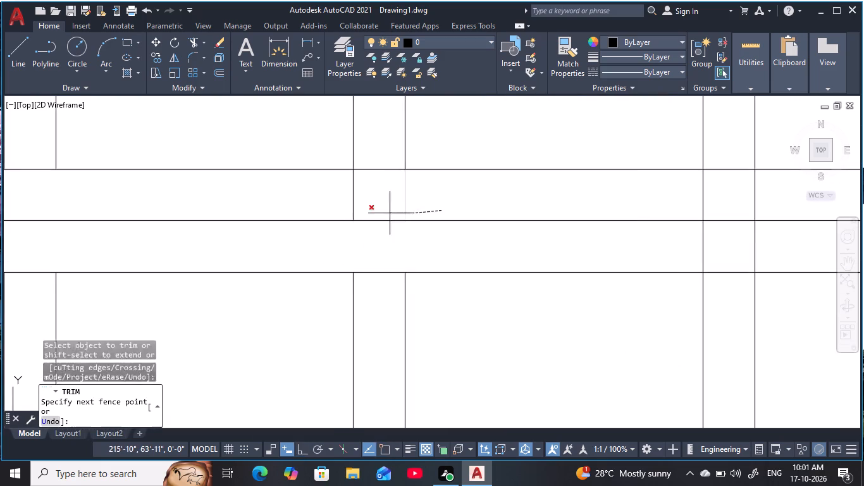
pyautogui.moveTo(352, 214); pyautogui.dragTo(303, 215)
pyautogui.scroll(-3, 421, 218)
pyautogui.scroll(4, 512, 243)
pyautogui.moveTo(439, 199); pyautogui.dragTo(440, 200, button='middle')
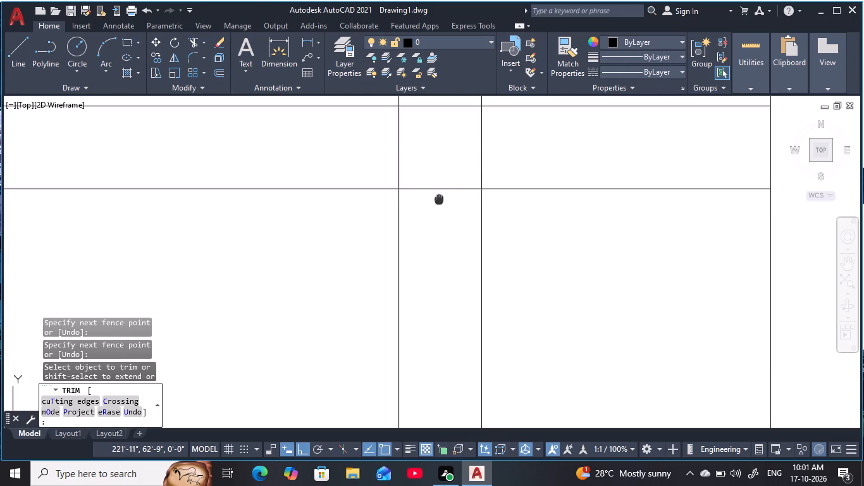
pyautogui.moveTo(440, 200); pyautogui.dragTo(481, 376, button='middle')
pyautogui.moveTo(481, 335); pyautogui.dragTo(409, 332)
pyautogui.moveTo(488, 265); pyautogui.dragTo(385, 268)
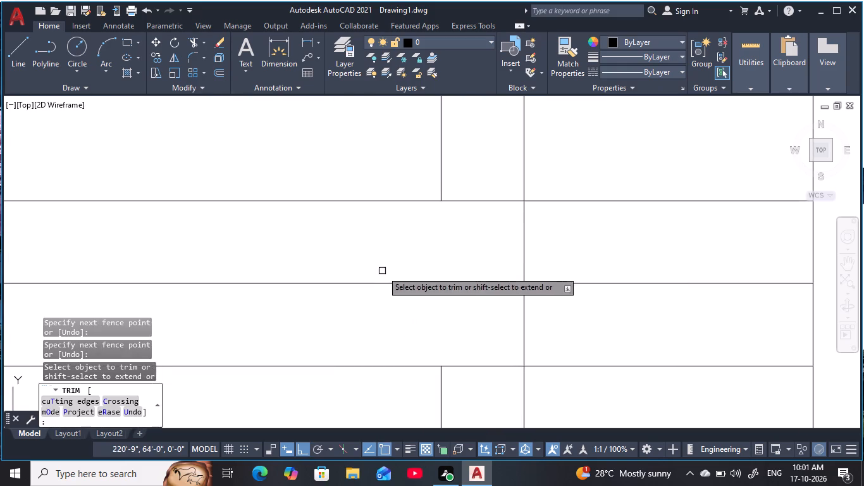
pyautogui.scroll(-6, 379, 274)
pyautogui.moveTo(328, 286); pyautogui.dragTo(472, 287, button='middle')
pyautogui.scroll(2, 374, 288)
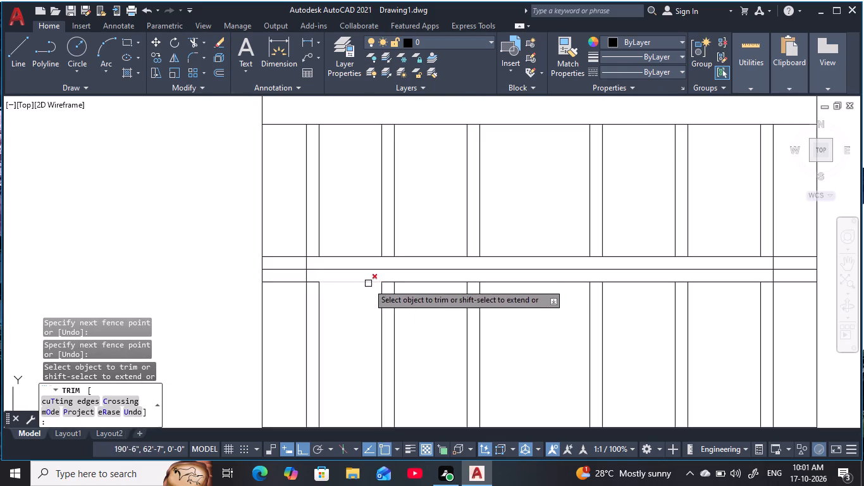
pyautogui.press('Escape')
pyautogui.press('Escape')
pyautogui.press('Escape')
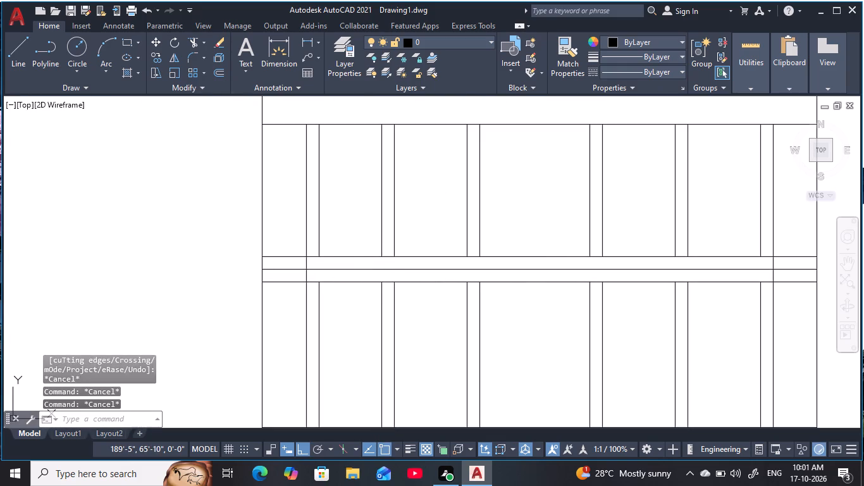
pyautogui.press('Escape')
pyautogui.press('Escape')
pyautogui.press('Escape')
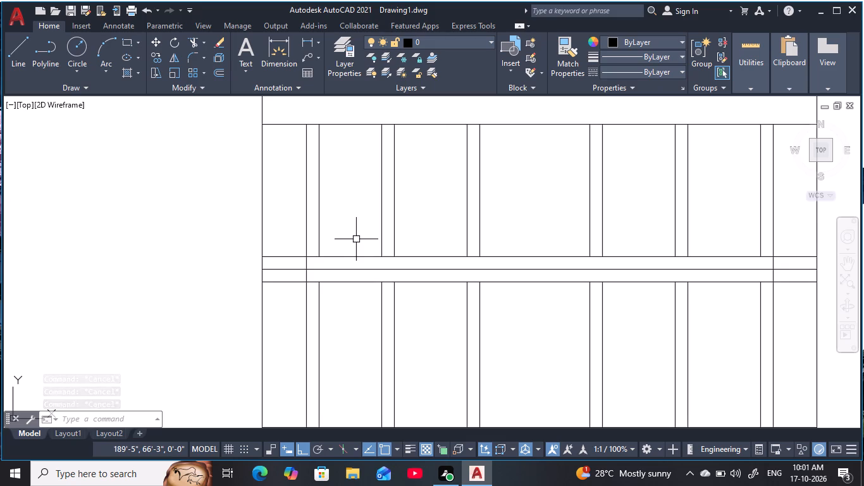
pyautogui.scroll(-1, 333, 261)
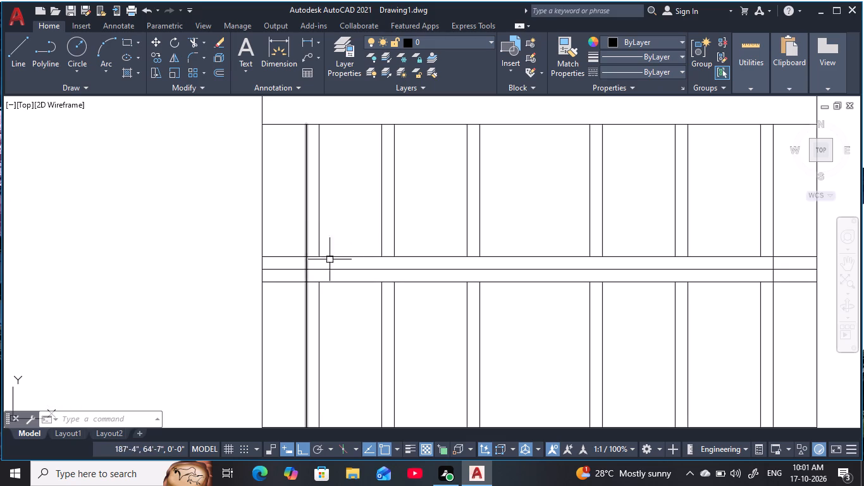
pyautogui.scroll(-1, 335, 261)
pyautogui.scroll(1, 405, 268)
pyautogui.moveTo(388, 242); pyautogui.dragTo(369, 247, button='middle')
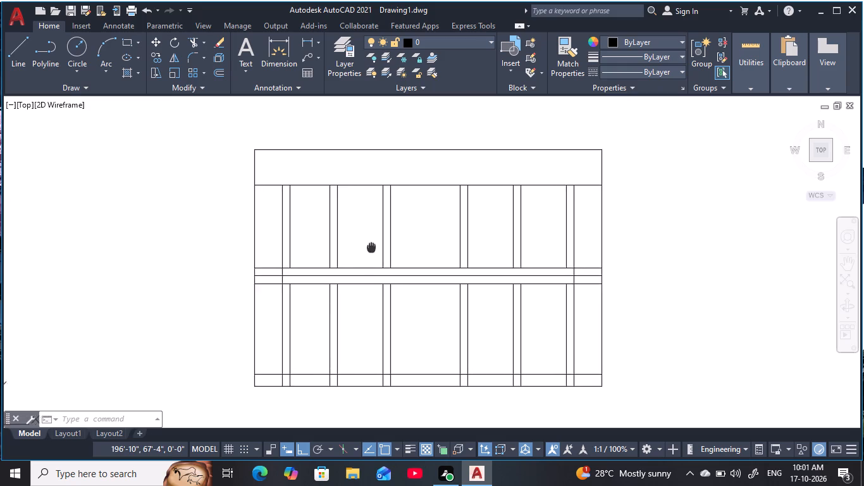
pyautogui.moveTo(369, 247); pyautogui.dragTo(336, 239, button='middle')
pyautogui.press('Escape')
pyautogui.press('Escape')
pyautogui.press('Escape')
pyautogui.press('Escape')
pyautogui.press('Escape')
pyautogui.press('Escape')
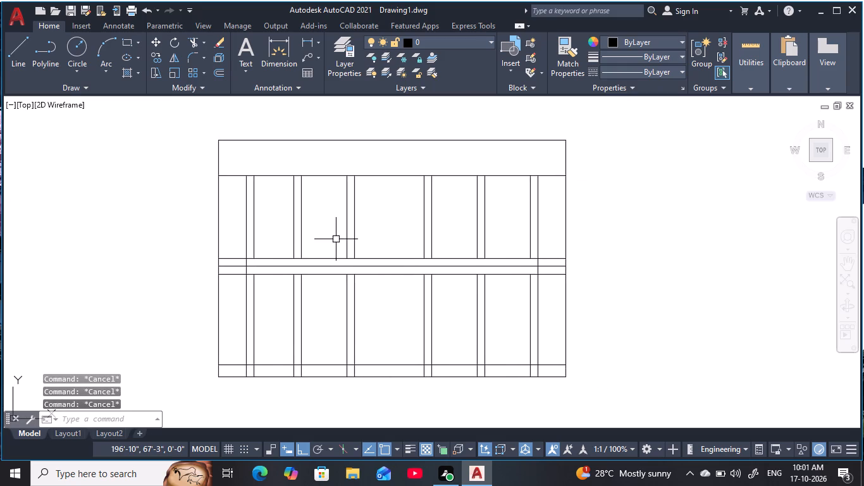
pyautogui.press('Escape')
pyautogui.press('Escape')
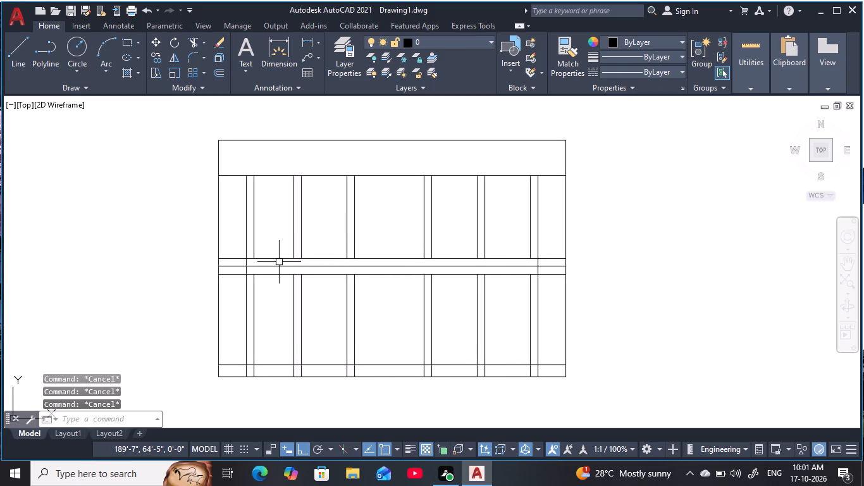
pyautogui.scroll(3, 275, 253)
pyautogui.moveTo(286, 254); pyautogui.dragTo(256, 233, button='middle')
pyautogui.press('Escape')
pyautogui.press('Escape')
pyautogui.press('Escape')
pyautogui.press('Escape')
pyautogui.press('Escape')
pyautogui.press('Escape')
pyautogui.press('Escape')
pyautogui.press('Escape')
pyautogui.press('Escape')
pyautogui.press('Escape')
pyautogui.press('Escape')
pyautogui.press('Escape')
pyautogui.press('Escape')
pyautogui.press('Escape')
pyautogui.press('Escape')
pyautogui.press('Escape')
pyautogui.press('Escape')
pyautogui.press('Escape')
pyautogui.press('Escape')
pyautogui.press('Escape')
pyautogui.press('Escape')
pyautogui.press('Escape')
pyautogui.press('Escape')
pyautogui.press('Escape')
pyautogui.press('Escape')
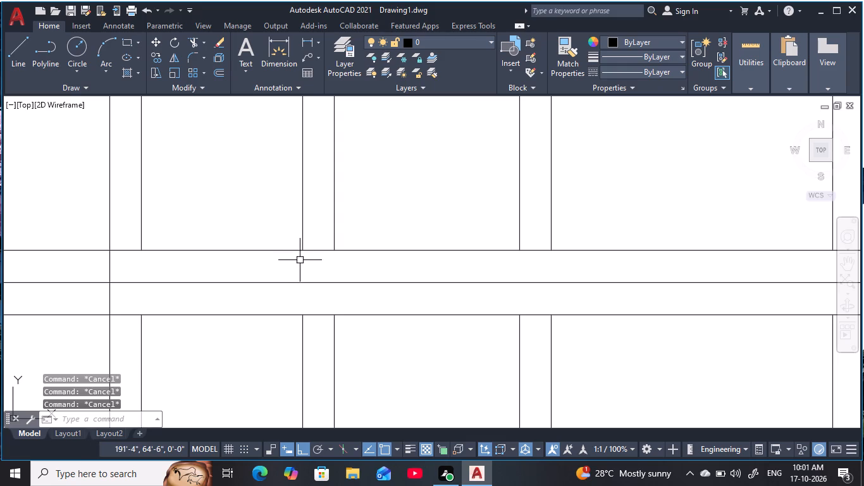
# Offset the horizontal line along the tops of the columns 1' upward into the top band.
pyautogui.scroll(-1, 300, 260)
pyautogui.moveTo(300, 260); pyautogui.dragTo(255, 308, button='middle')
pyautogui.scroll(-1, 254, 308)
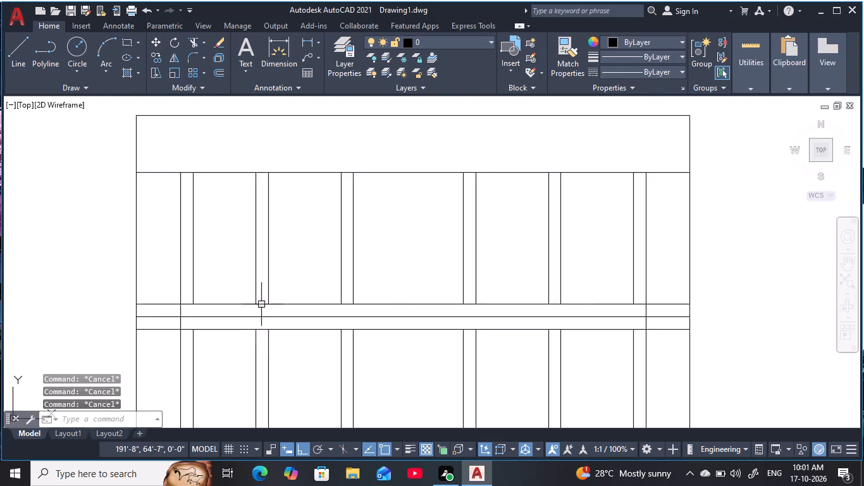
pyautogui.scroll(-1, 263, 304)
pyautogui.moveTo(300, 271); pyautogui.dragTo(270, 301, button='middle')
pyautogui.moveTo(273, 291); pyautogui.dragTo(271, 307, button='middle')
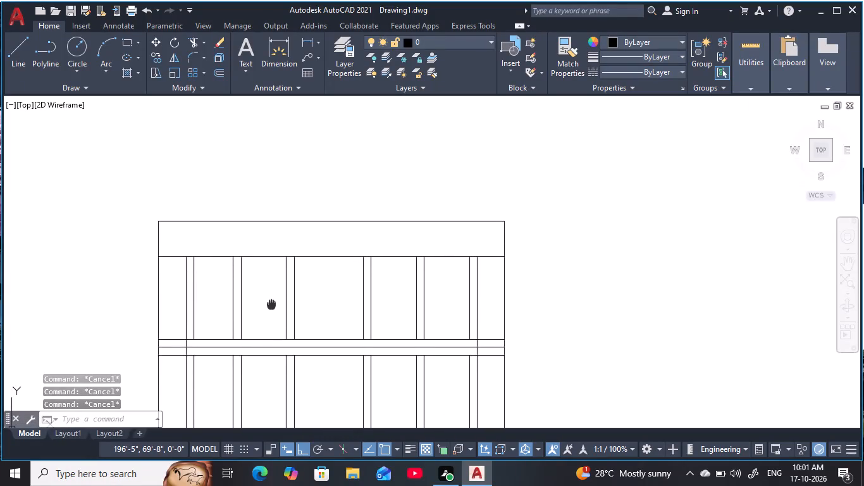
pyautogui.moveTo(271, 307); pyautogui.dragTo(272, 316, button='middle')
pyautogui.press('Escape')
pyautogui.press('Escape')
pyautogui.press('Escape')
pyautogui.press('Escape')
pyautogui.press('Escape')
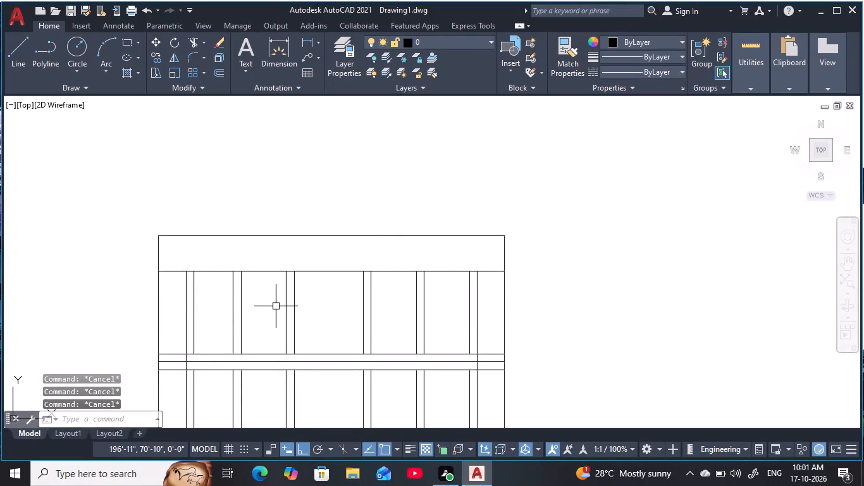
pyautogui.write('o')
pyautogui.press('space')
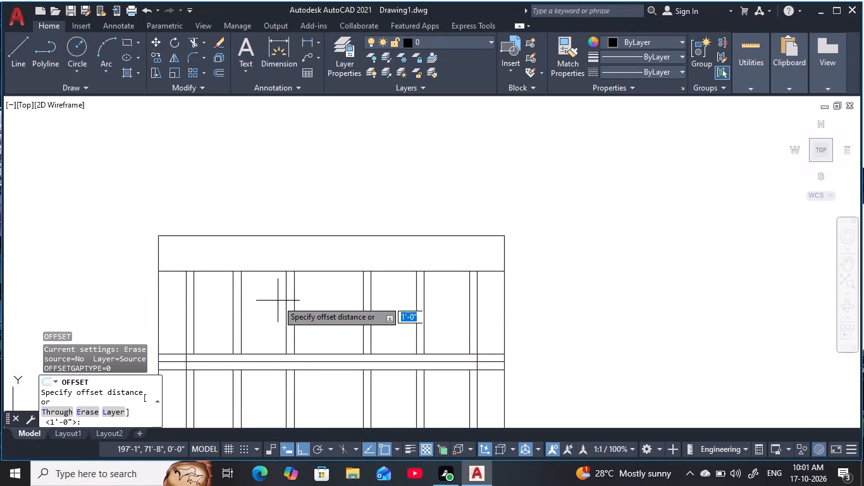
pyautogui.press('1')
pyautogui.press("'")
pyautogui.press('space')
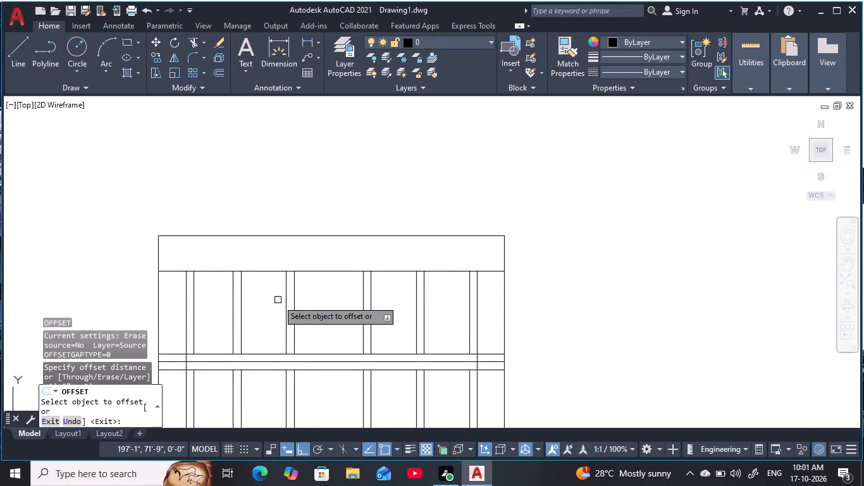
pyautogui.click(328, 273)
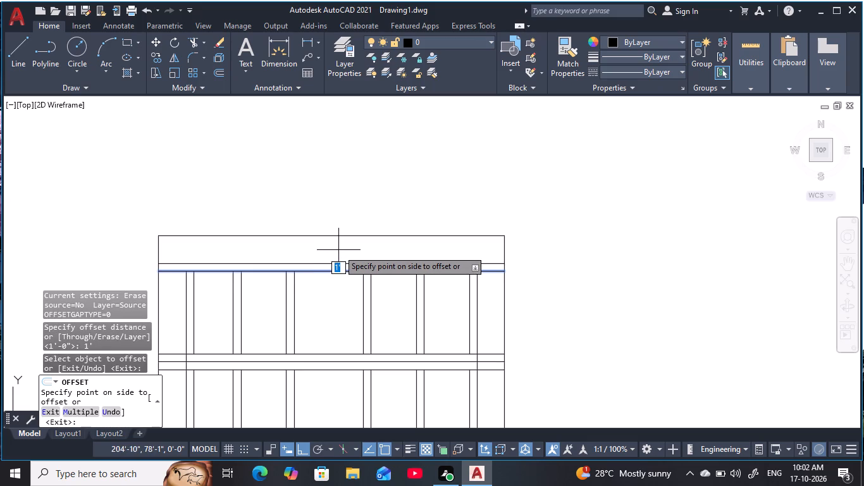
pyautogui.click(338, 250)
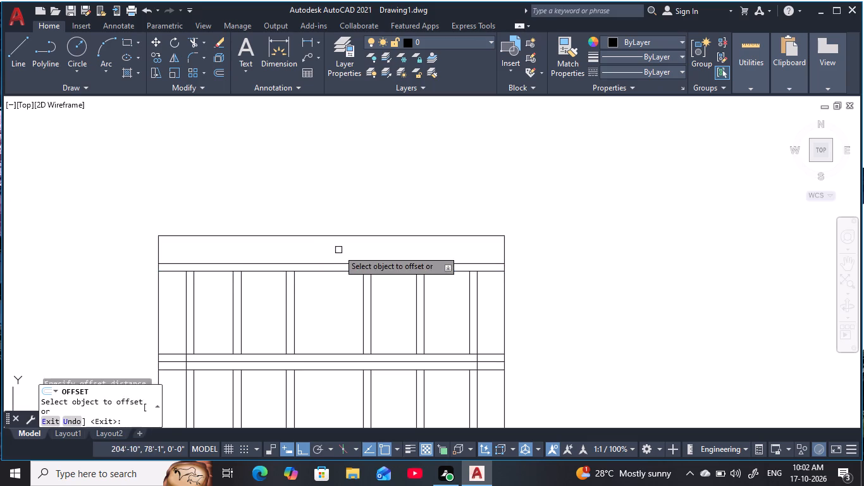
pyautogui.press('Escape')
pyautogui.press('Escape')
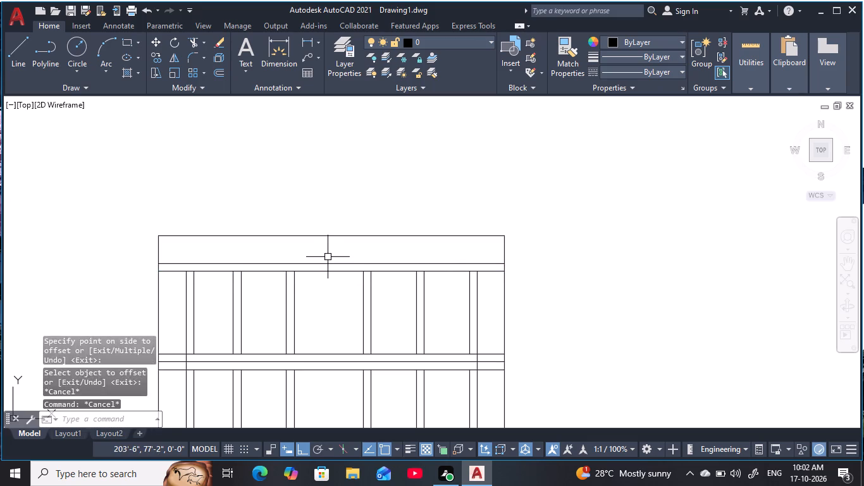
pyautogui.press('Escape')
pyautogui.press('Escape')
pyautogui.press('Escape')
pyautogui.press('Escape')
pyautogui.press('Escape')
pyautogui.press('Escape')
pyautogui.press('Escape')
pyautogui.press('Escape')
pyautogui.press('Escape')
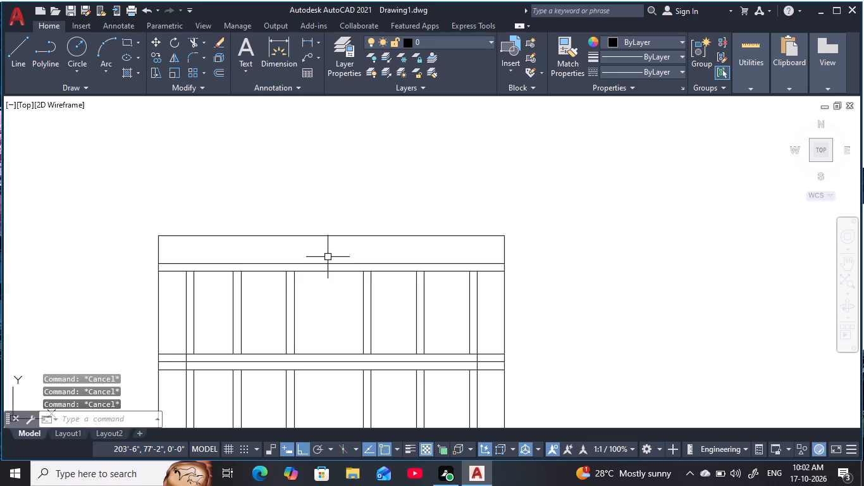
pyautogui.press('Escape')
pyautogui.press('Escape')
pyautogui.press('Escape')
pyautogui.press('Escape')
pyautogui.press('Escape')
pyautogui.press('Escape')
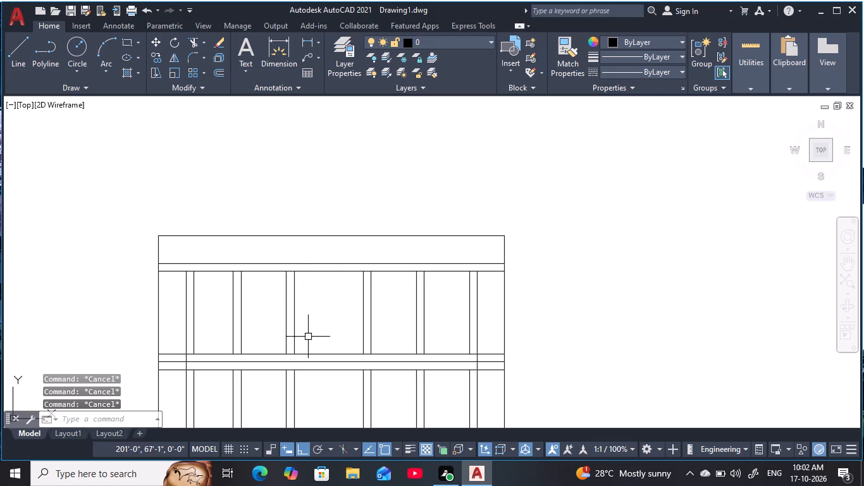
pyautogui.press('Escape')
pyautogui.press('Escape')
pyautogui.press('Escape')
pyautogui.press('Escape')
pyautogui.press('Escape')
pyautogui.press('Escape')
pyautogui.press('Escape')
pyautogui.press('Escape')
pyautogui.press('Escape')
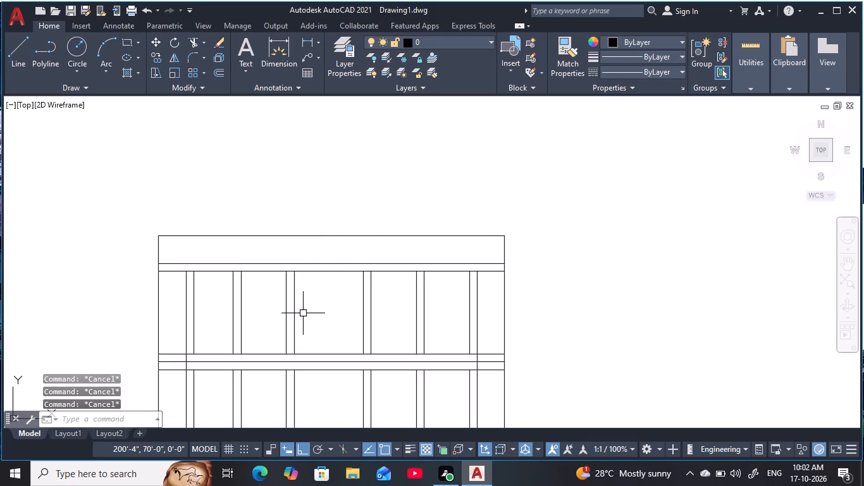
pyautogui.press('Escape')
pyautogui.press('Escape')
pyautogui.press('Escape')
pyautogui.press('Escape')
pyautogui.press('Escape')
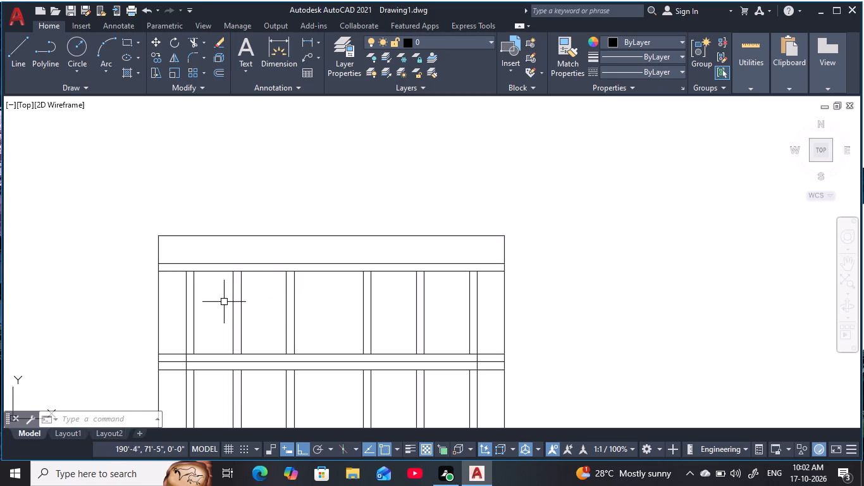
# Extend the upper-storey lines of the second, third, fourth and sixth columns from the left to the adjacent horizontal band lines.
pyautogui.press('x')
pyautogui.scroll(1, 259, 289)
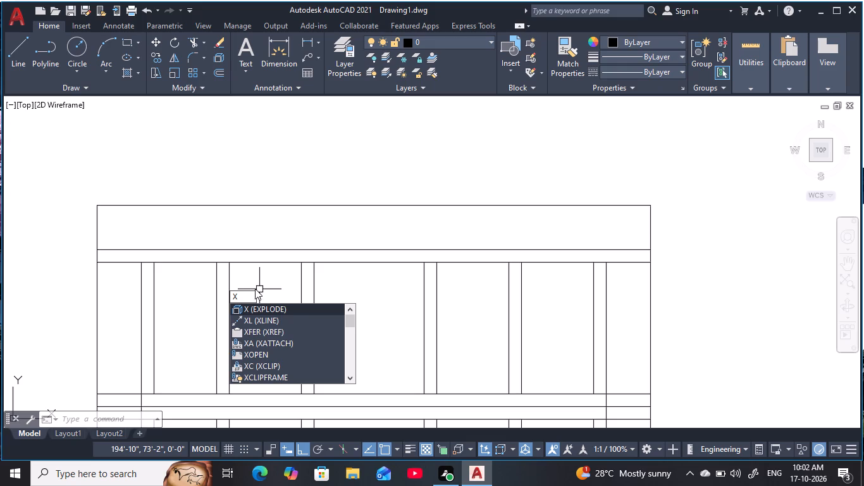
pyautogui.press('Escape')
pyautogui.press('Escape')
pyautogui.press('Escape')
pyautogui.press('Escape')
pyautogui.press('e')
pyautogui.press('x')
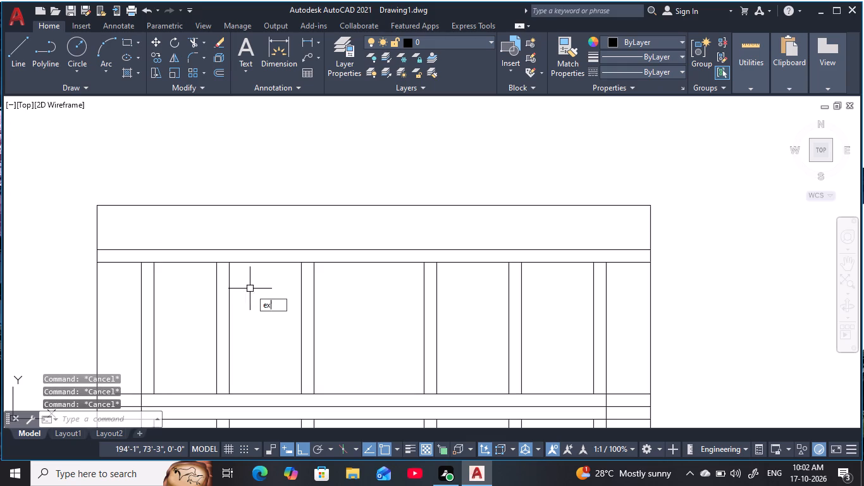
pyautogui.press('space')
pyautogui.moveTo(247, 320); pyautogui.dragTo(203, 325)
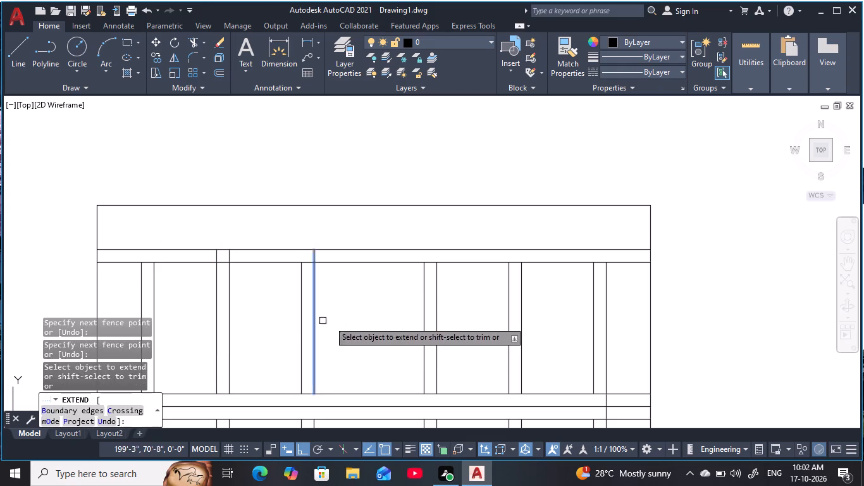
pyautogui.moveTo(349, 326); pyautogui.dragTo(275, 320)
pyautogui.moveTo(459, 325); pyautogui.dragTo(371, 329)
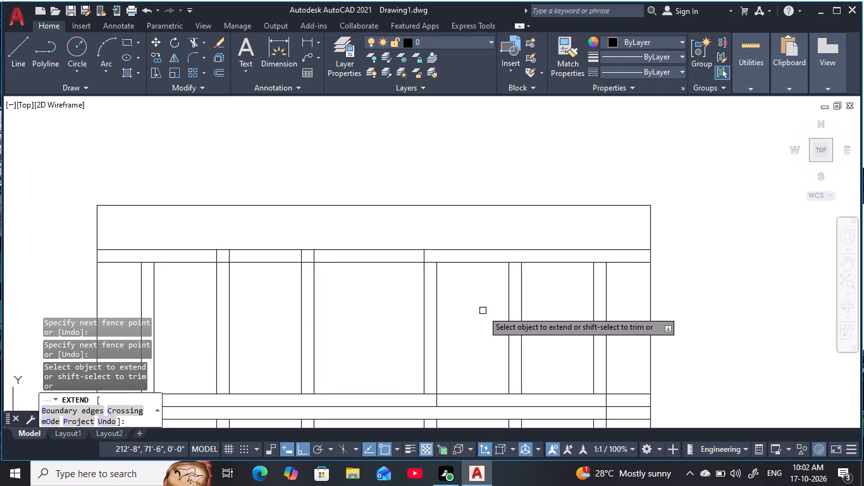
pyautogui.moveTo(619, 326); pyautogui.dragTo(575, 337)
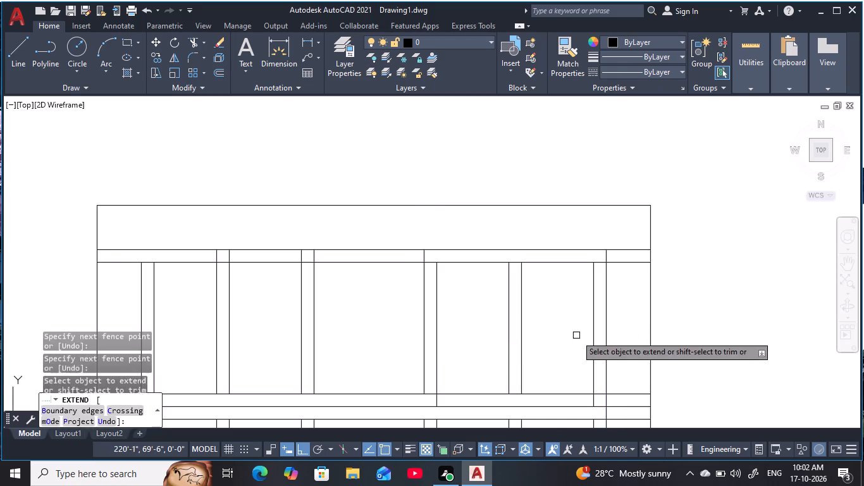
pyautogui.press('Escape')
pyautogui.press('Escape')
pyautogui.press('Escape')
pyautogui.press('Escape')
pyautogui.press('Escape')
# Trim the third column's two lines and the fourth column's left line where they cross the band above the upper-storey columns.
pyautogui.write('tr')
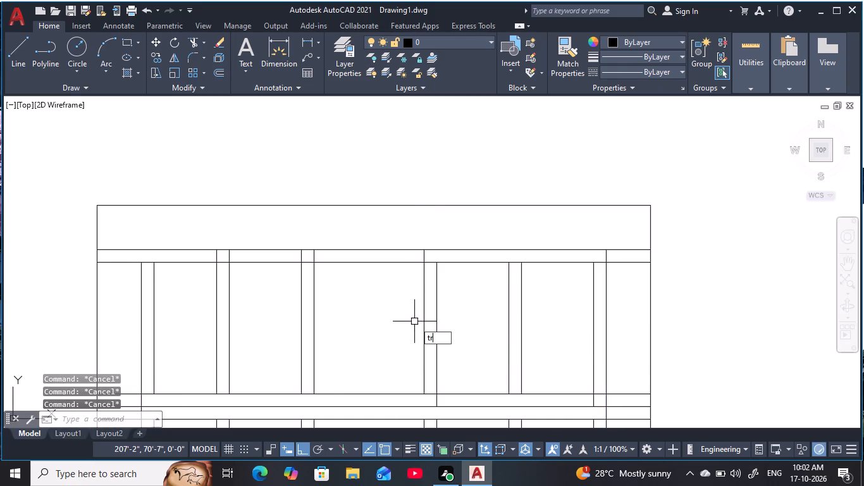
pyautogui.press('space')
pyautogui.scroll(2, 352, 286)
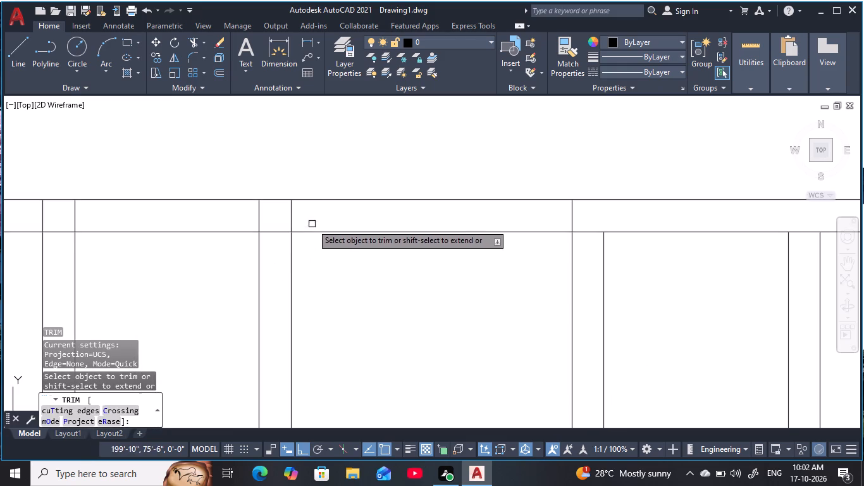
pyautogui.moveTo(312, 223); pyautogui.dragTo(231, 222)
pyautogui.moveTo(595, 222); pyautogui.dragTo(560, 225)
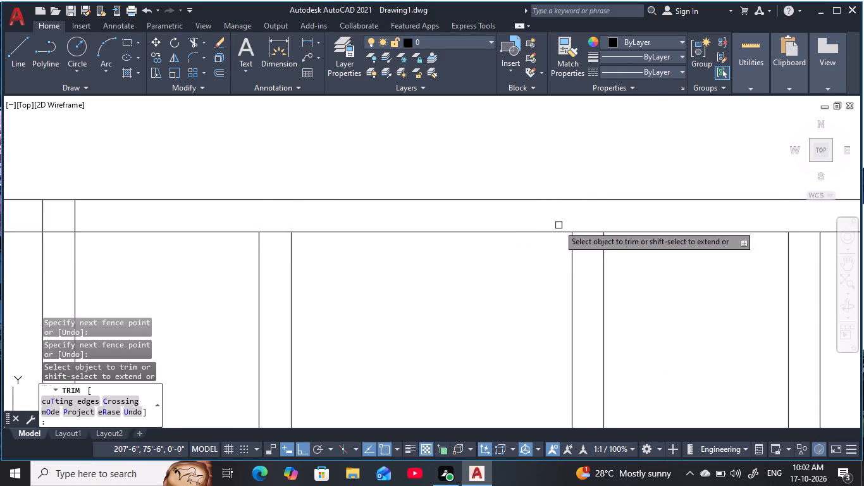
pyautogui.scroll(-4, 557, 233)
pyautogui.scroll(1, 533, 278)
pyautogui.moveTo(533, 277); pyautogui.dragTo(544, 303, button='middle')
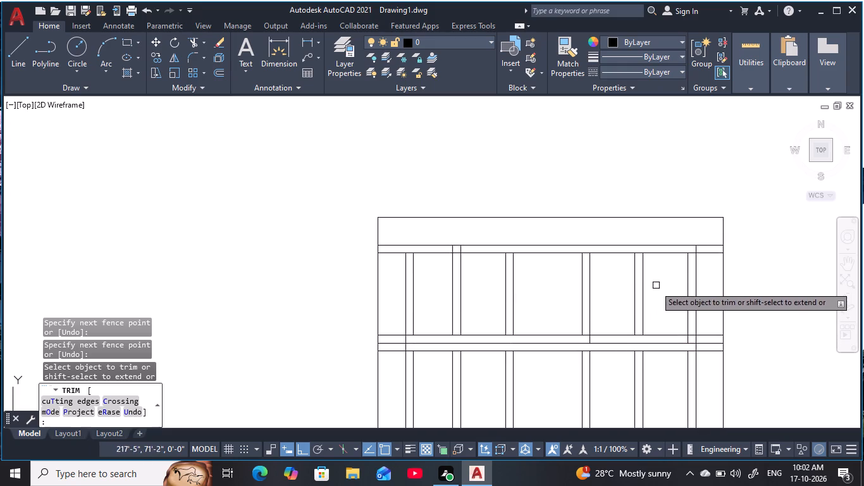
pyautogui.press('Escape')
pyautogui.press('Escape')
pyautogui.press('Escape')
pyautogui.press('Escape')
pyautogui.press('Escape')
pyautogui.press('Escape')
pyautogui.press('Escape')
pyautogui.press('Escape')
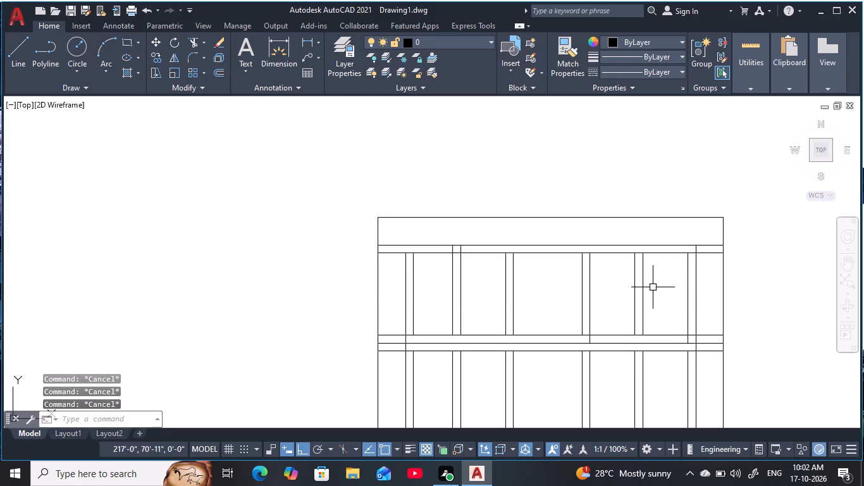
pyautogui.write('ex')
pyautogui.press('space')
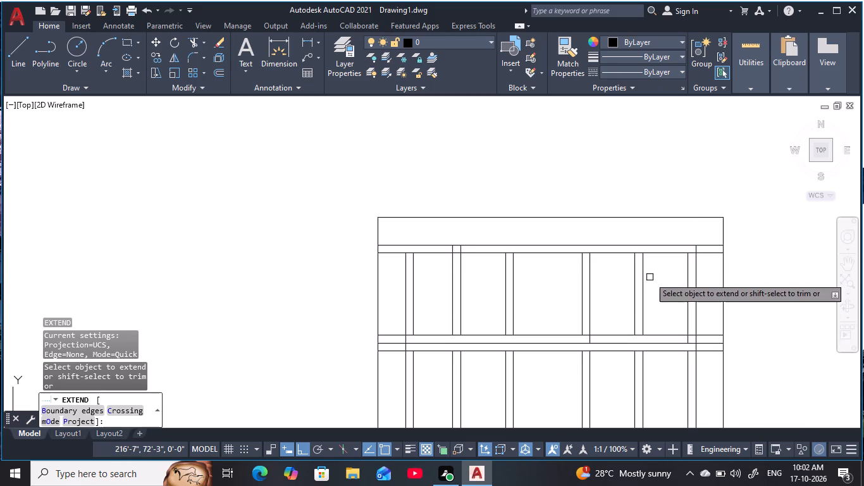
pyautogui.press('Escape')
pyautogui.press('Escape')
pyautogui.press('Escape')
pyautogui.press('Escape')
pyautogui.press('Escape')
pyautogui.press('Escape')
# Extend both lines of the upper storey's fifth column up to the upper line of the roof band.
pyautogui.scroll(1, 713, 254)
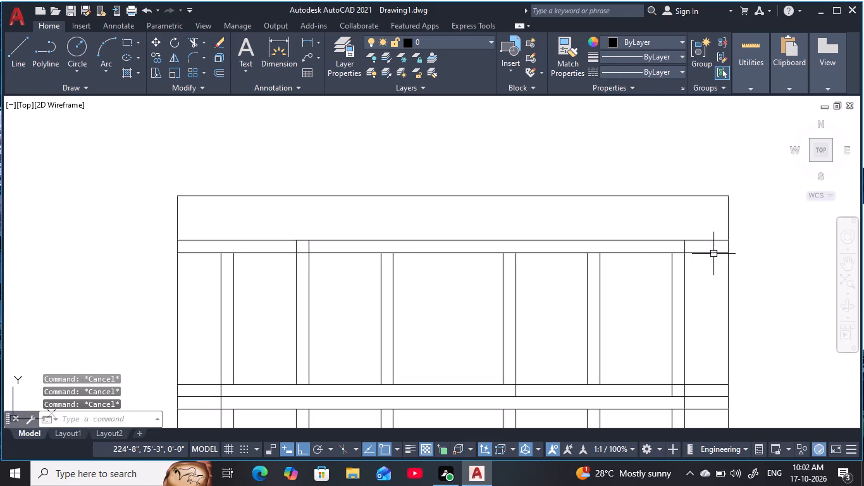
pyautogui.press('Escape')
pyautogui.press('Escape')
pyautogui.scroll(1, 697, 258)
pyautogui.press('Escape')
pyautogui.press('Escape')
pyautogui.scroll(-1, 607, 306)
pyautogui.moveTo(602, 306); pyautogui.dragTo(700, 298, button='middle')
pyautogui.press('Escape')
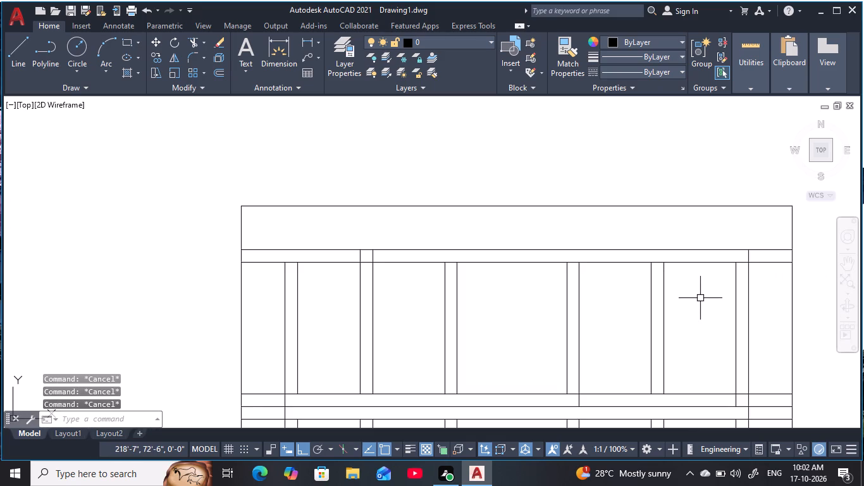
pyautogui.press('Escape')
pyautogui.press('e')
pyautogui.write('x')
pyautogui.press('space')
pyautogui.moveTo(674, 304); pyautogui.dragTo(641, 312)
pyautogui.press('Escape')
pyautogui.press('Escape')
pyautogui.press('Escape')
pyautogui.press('Escape')
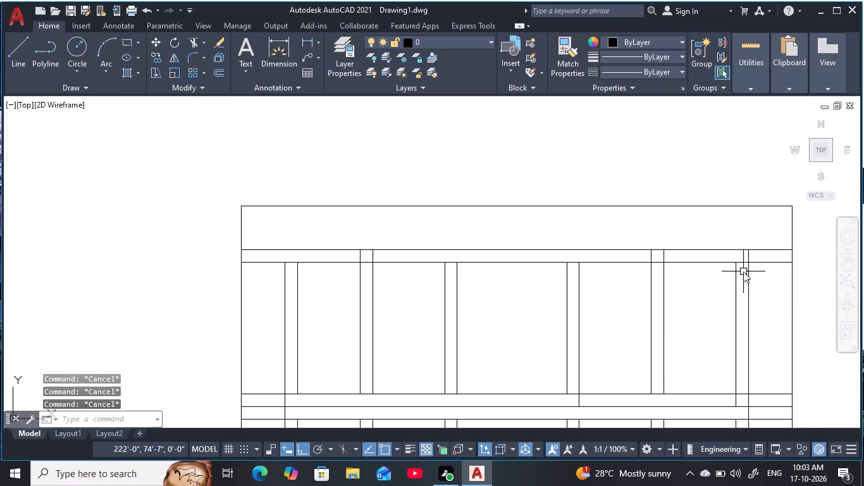
# Trim the sixth column's line where it crosses the 1' roof band above the upper storey.
pyautogui.press('t')
pyautogui.write('r')
pyautogui.press('space')
pyautogui.scroll(2, 753, 268)
pyautogui.moveTo(755, 246); pyautogui.dragTo(716, 244)
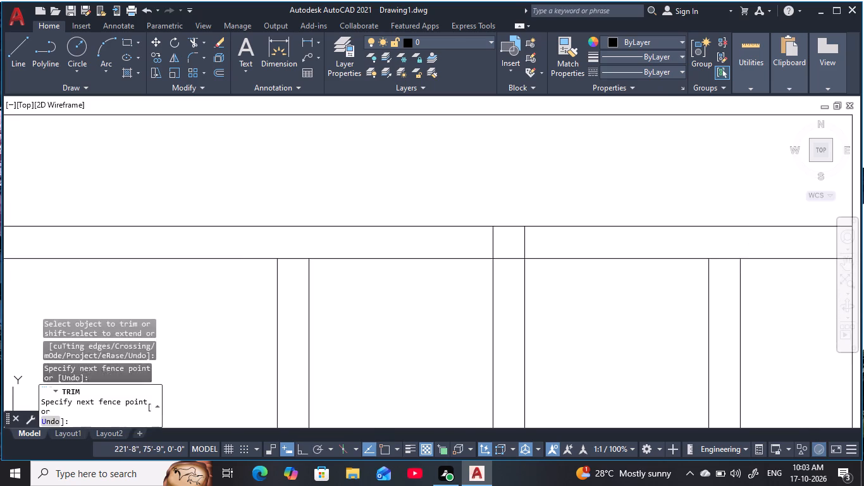
pyautogui.moveTo(716, 244); pyautogui.dragTo(717, 244)
pyautogui.scroll(-5, 710, 255)
pyautogui.scroll(1, 650, 284)
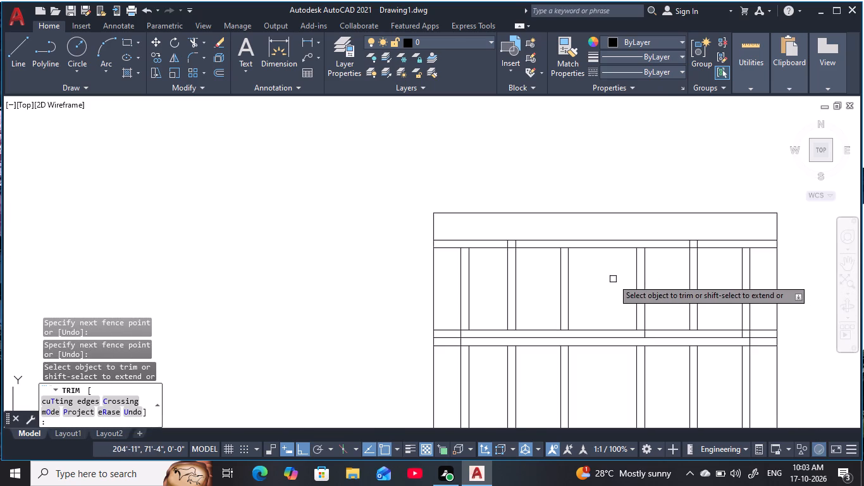
pyautogui.press('Escape')
pyautogui.press('Escape')
pyautogui.press('Escape')
pyautogui.press('Escape')
pyautogui.press('Escape')
pyautogui.press('Escape')
pyautogui.press('Escape')
pyautogui.press('Escape')
pyautogui.press('Escape')
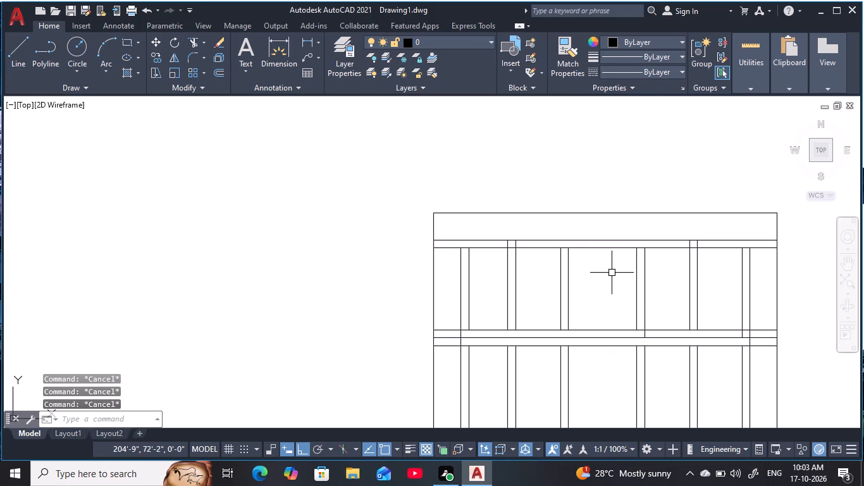
pyautogui.press('Escape')
pyautogui.press('Escape')
pyautogui.press('Escape')
pyautogui.press('Escape')
pyautogui.press('Escape')
pyautogui.moveTo(612, 271); pyautogui.dragTo(602, 289, button='middle')
pyautogui.press('Escape')
pyautogui.press('Escape')
pyautogui.press('Escape')
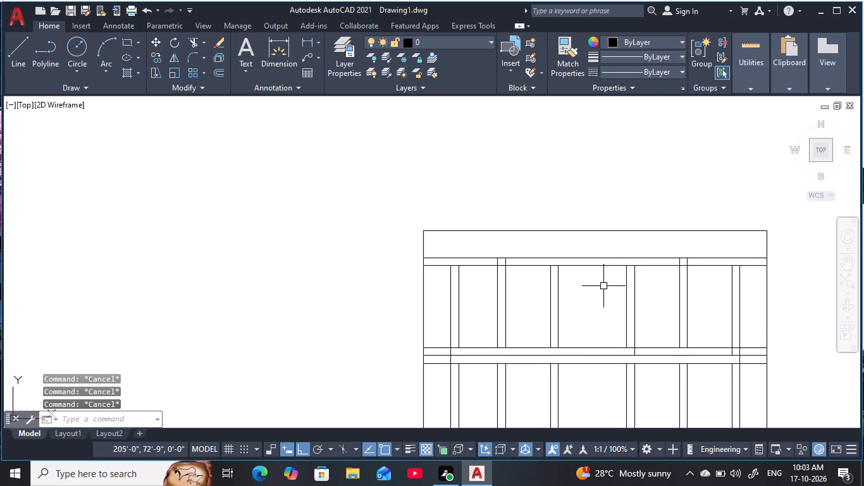
# Offset the roof band's upper line 4" upward.
pyautogui.press('o')
pyautogui.press('space')
pyautogui.write('4')
pyautogui.press('space')
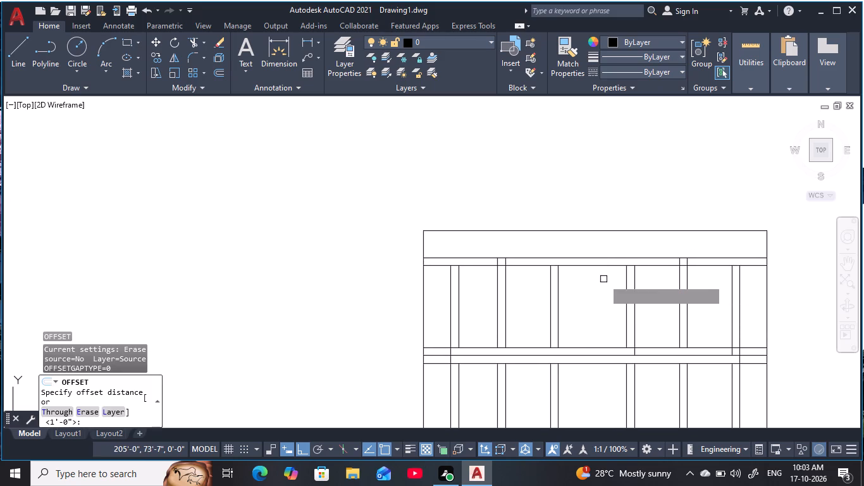
pyautogui.scroll(2, 602, 262)
pyautogui.click(603, 251)
pyautogui.click(607, 236)
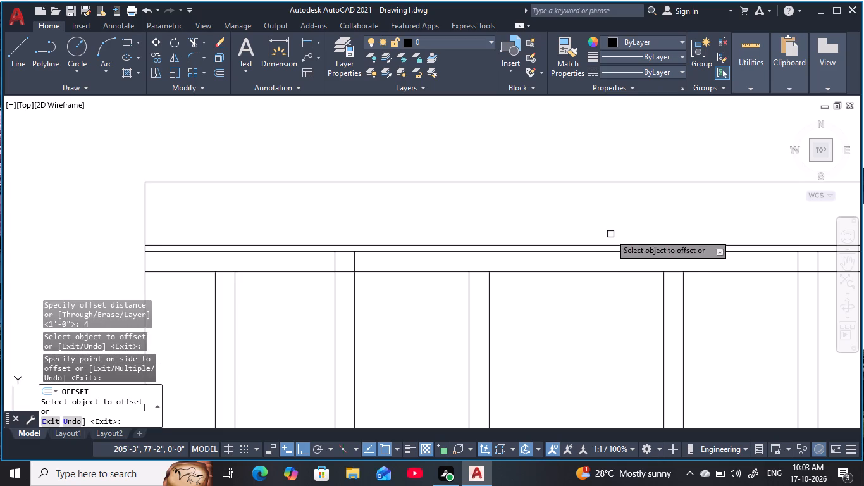
pyautogui.scroll(-1, 616, 276)
pyautogui.moveTo(615, 276); pyautogui.dragTo(568, 290, button='middle')
pyautogui.scroll(-2, 565, 287)
pyautogui.moveTo(565, 290); pyautogui.dragTo(566, 293, button='middle')
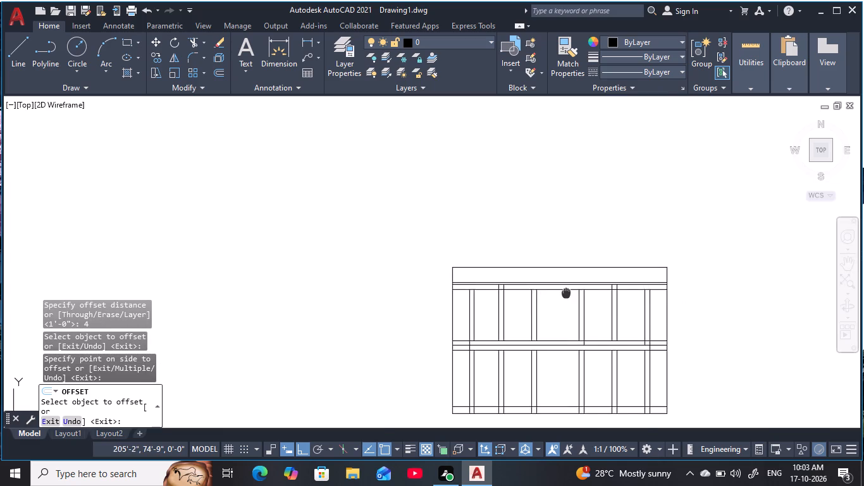
pyautogui.moveTo(566, 293); pyautogui.dragTo(560, 313, button='middle')
pyautogui.press('Escape')
pyautogui.press('Escape')
pyautogui.press('Escape')
pyautogui.press('Escape')
pyautogui.scroll(1, 548, 294)
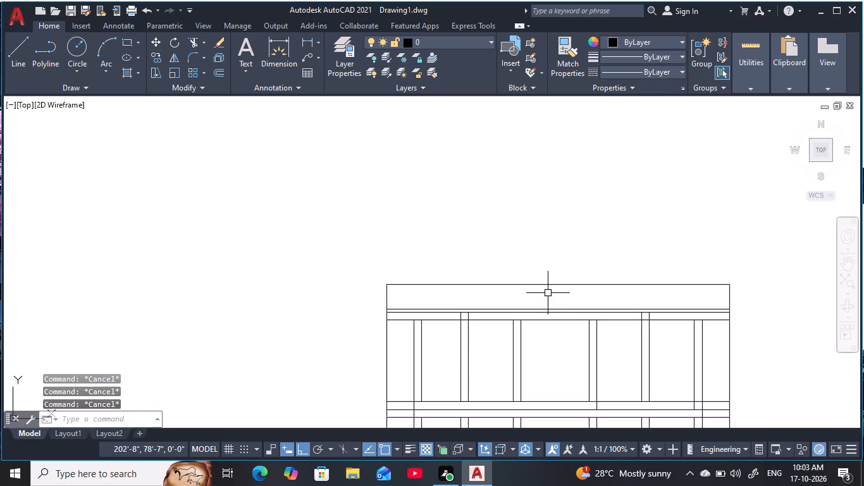
# Draw a vertical line upward from the midpoint of the building's top edge.
pyautogui.moveTo(548, 293); pyautogui.dragTo(516, 275, button='middle')
pyautogui.press('Escape')
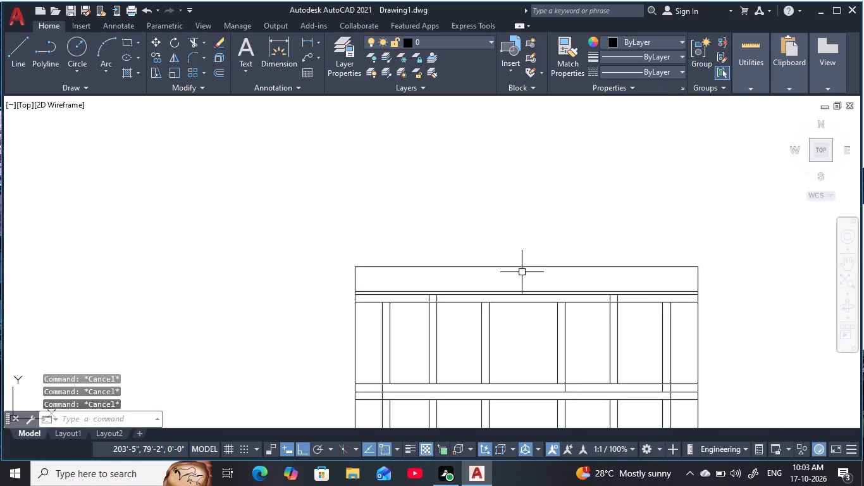
pyautogui.press('Escape')
pyautogui.write('l')
pyautogui.press('space')
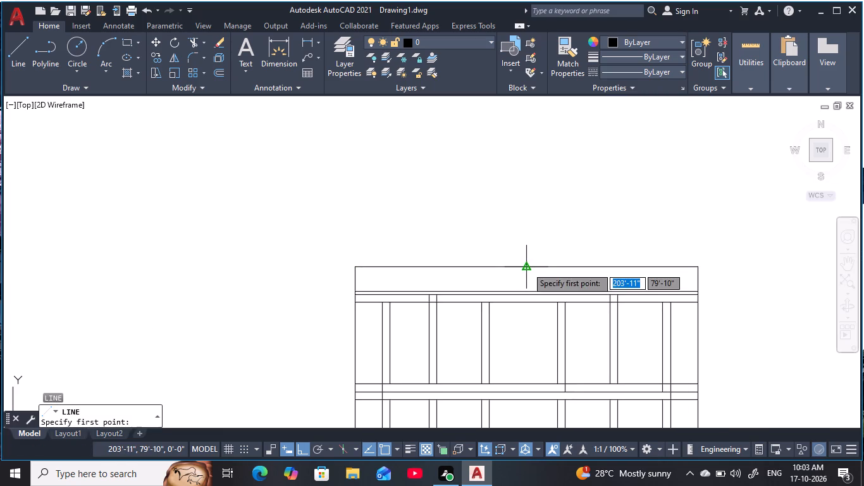
pyautogui.click(527, 267)
pyautogui.click(533, 159)
pyautogui.press('Escape')
pyautogui.press('Escape')
pyautogui.press('Escape')
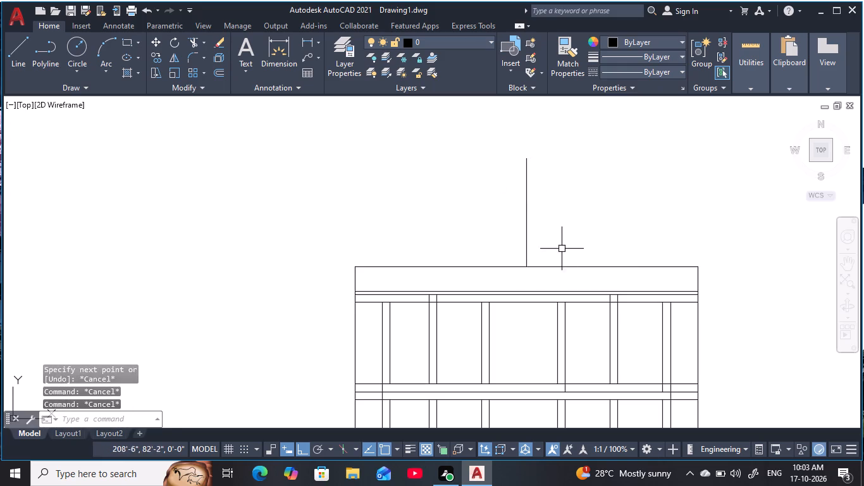
pyautogui.press('Escape')
pyautogui.moveTo(579, 242); pyautogui.dragTo(552, 203, button='middle')
pyautogui.press('Escape')
pyautogui.press('Escape')
pyautogui.press('Escape')
pyautogui.press('Escape')
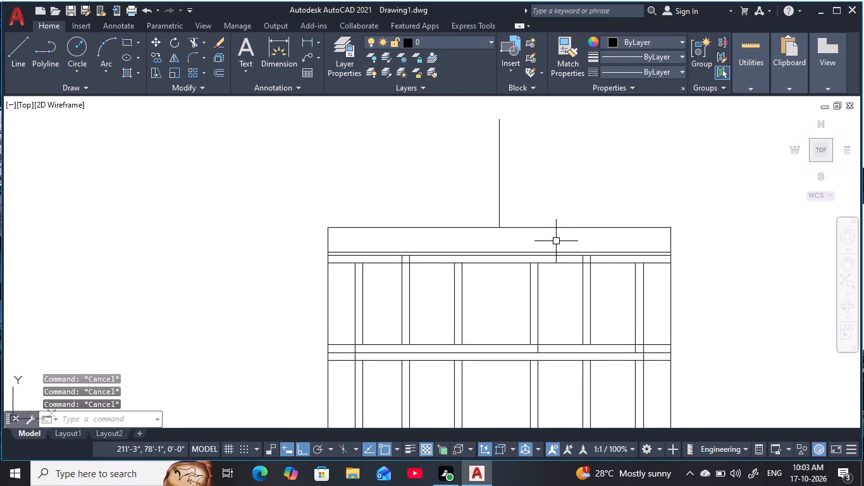
pyautogui.press('Escape')
pyautogui.press('Escape')
pyautogui.press('Escape')
pyautogui.press('Escape')
pyautogui.press('Escape')
pyautogui.press('Escape')
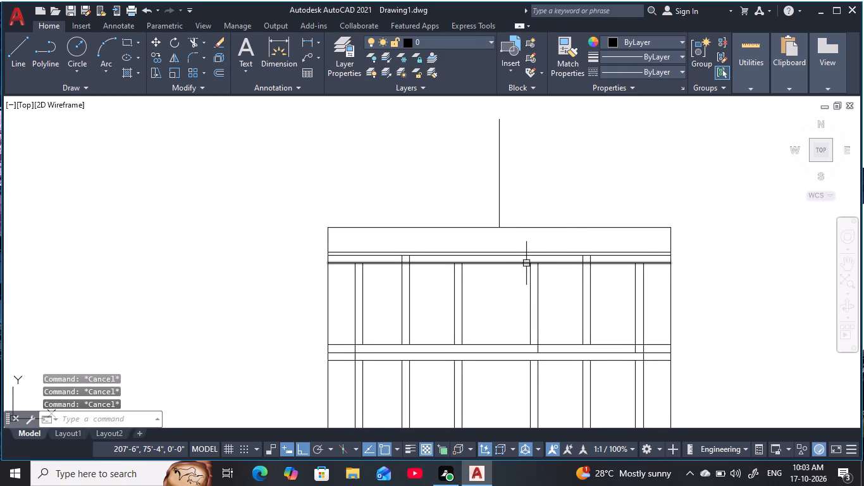
# Turn off Ortho mode and try a line from the upper end of the vertical centre line.
pyautogui.press('l')
pyautogui.press('space')
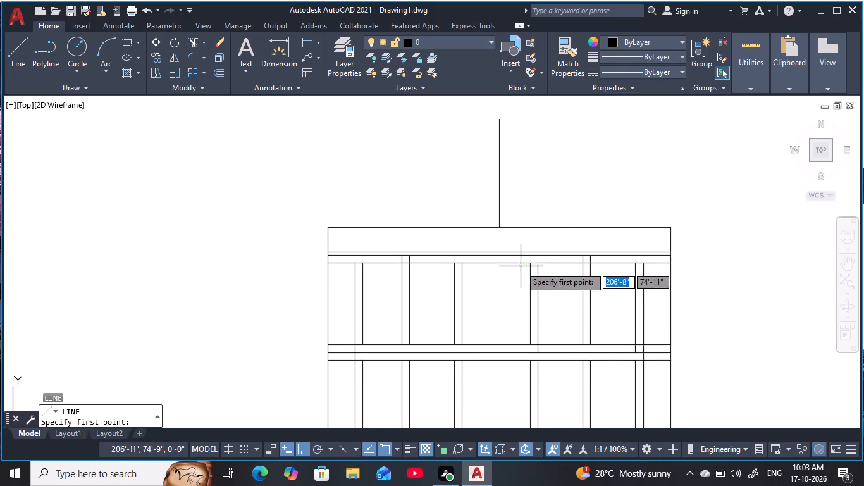
pyautogui.press('F8')
pyautogui.press('space')
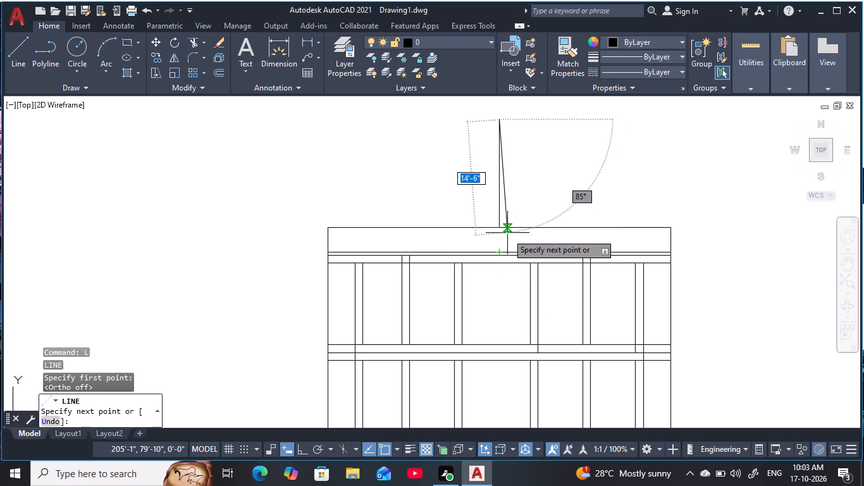
pyautogui.press('Escape')
pyautogui.press('Escape')
pyautogui.press('Escape')
pyautogui.press('Escape')
pyautogui.press('Escape')
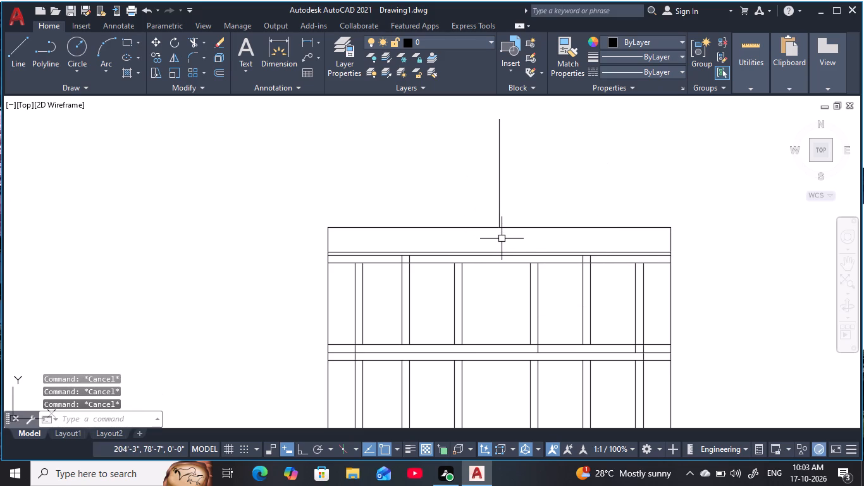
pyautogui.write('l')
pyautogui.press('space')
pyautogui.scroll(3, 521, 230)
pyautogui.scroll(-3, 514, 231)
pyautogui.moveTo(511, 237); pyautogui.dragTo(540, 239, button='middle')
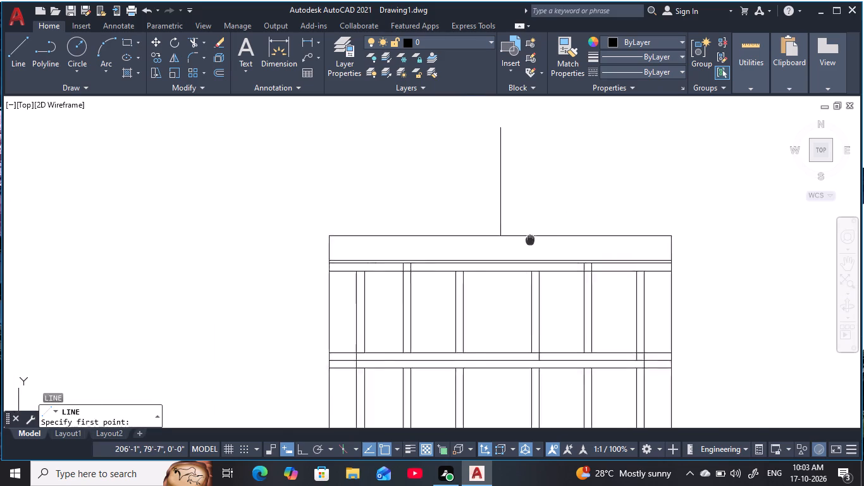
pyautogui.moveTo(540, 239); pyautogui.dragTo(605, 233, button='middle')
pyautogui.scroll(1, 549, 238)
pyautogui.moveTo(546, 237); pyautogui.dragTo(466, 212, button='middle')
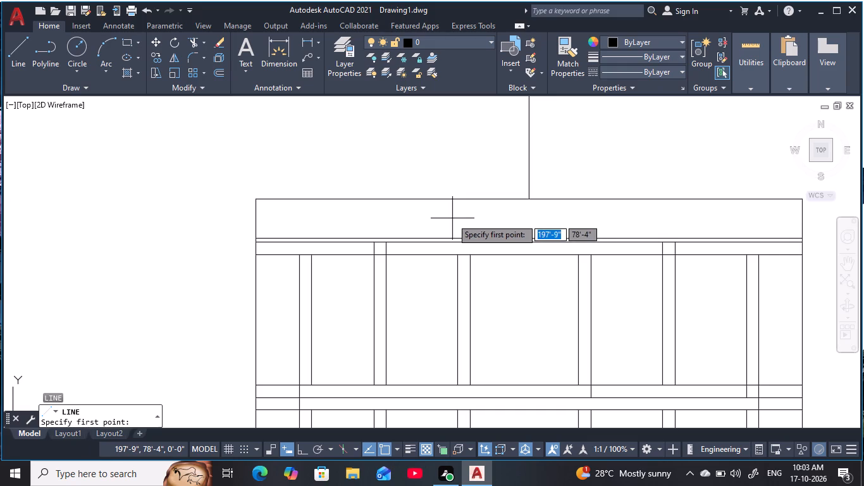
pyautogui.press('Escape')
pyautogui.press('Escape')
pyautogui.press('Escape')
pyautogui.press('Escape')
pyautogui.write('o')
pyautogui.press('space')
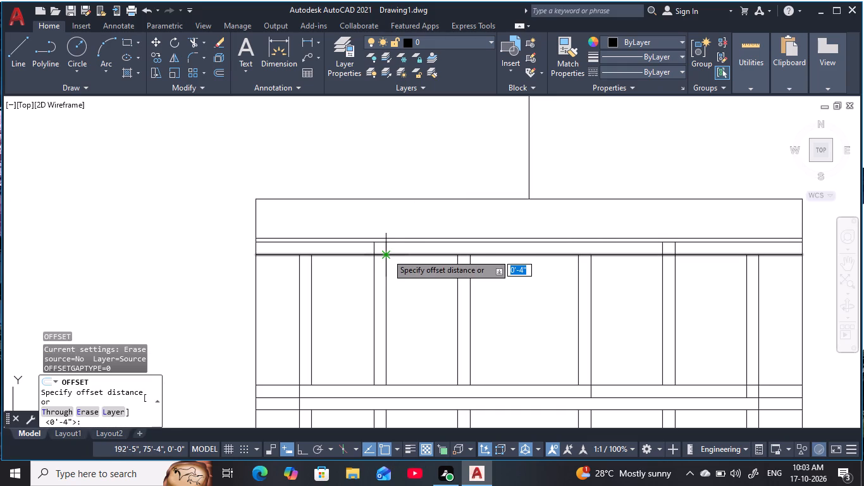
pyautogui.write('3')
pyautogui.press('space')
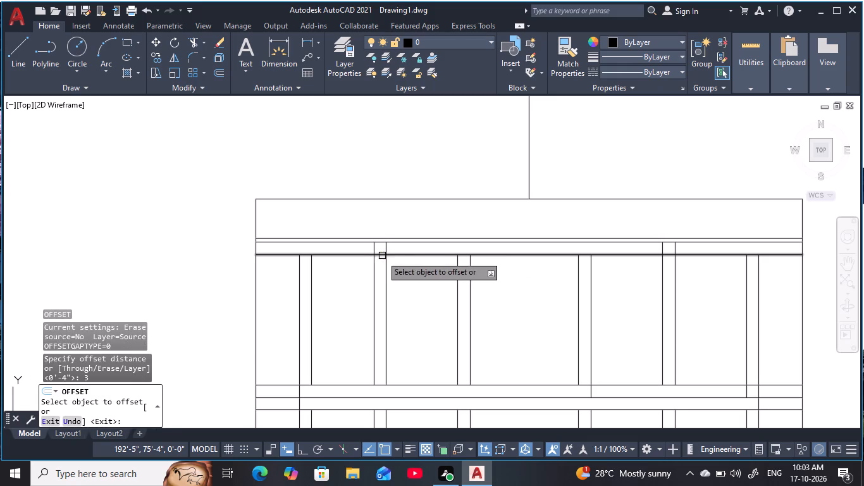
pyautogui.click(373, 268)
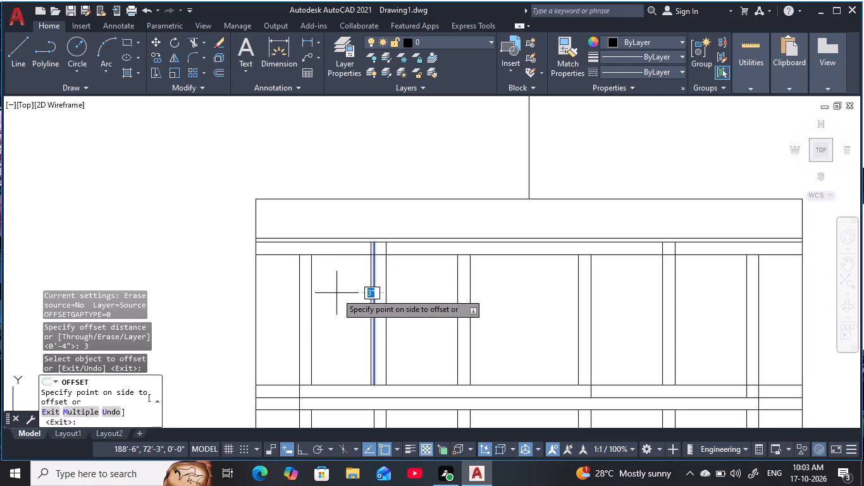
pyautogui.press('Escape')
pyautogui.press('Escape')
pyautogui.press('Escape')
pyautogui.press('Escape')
# Offset the left line of the upper storey's second column 4" outward to the left.
pyautogui.write('o 4')
pyautogui.press('space')
pyautogui.click(376, 302)
pyautogui.click(310, 314)
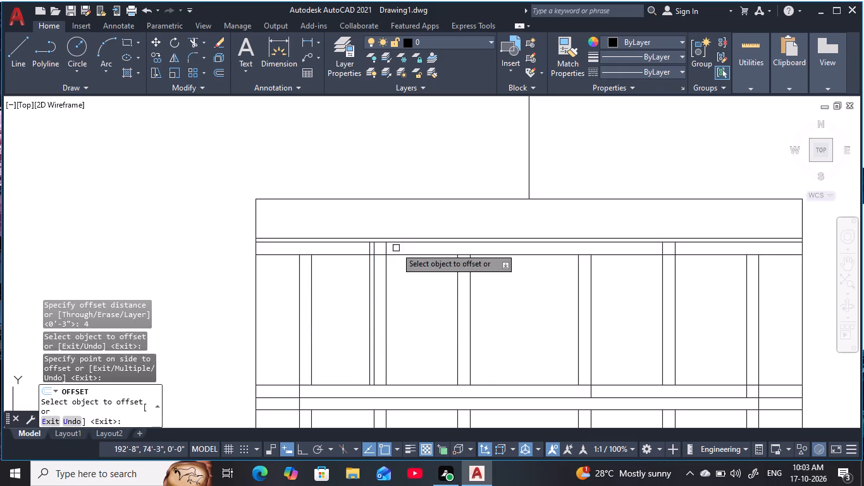
pyautogui.scroll(3, 364, 241)
pyautogui.press('Escape')
pyautogui.press('Escape')
pyautogui.press('Escape')
pyautogui.press('Escape')
# Trim the second column's original left line inside the roof band and the new offset line below the band.
pyautogui.write('tr')
pyautogui.press('space')
pyautogui.click(404, 267)
pyautogui.scroll(-2, 405, 318)
pyautogui.moveTo(405, 318); pyautogui.dragTo(405, 318, button='middle')
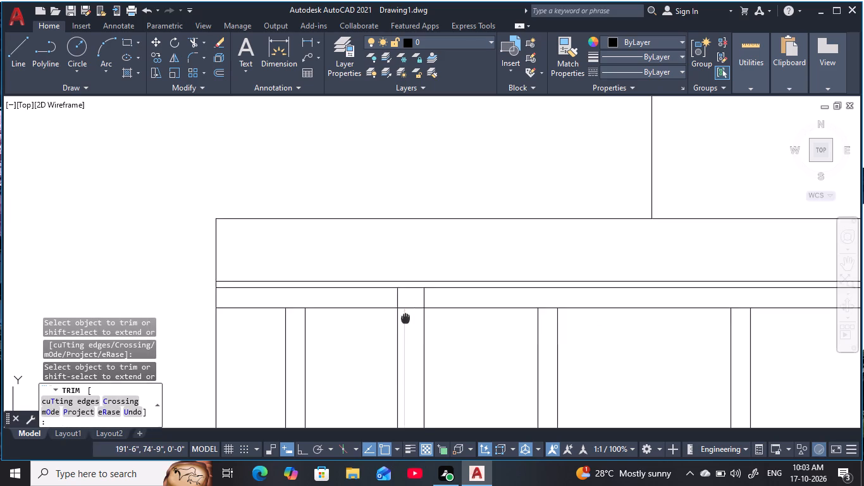
pyautogui.moveTo(405, 318); pyautogui.dragTo(383, 222, button='middle')
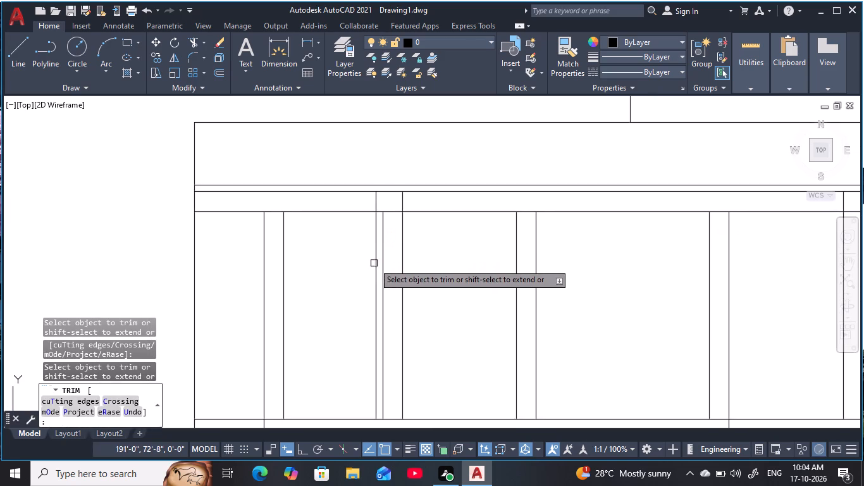
pyautogui.click(375, 266)
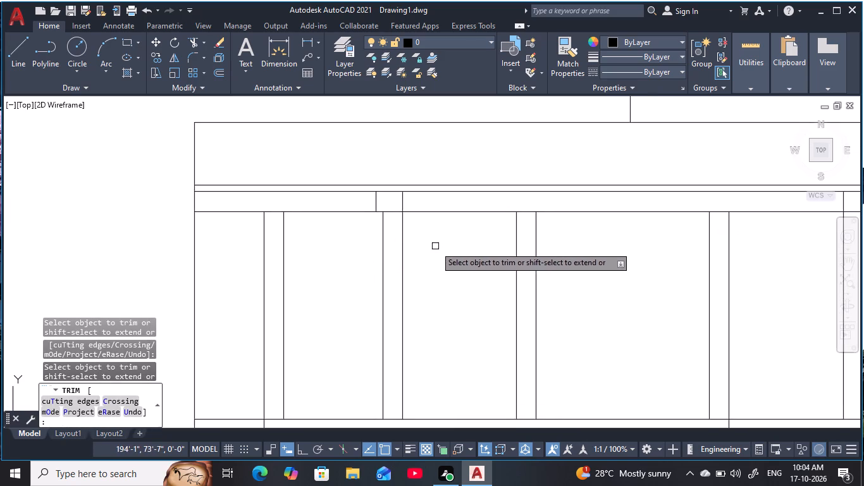
pyautogui.moveTo(436, 246); pyautogui.dragTo(391, 263, button='middle')
pyautogui.scroll(-1, 382, 263)
pyautogui.scroll(-1, 480, 285)
pyautogui.moveTo(505, 290); pyautogui.dragTo(371, 290, button='middle')
pyautogui.scroll(2, 474, 270)
pyautogui.moveTo(472, 278); pyautogui.dragTo(471, 298, button='middle')
pyautogui.press('Escape')
pyautogui.press('Escape')
pyautogui.press('Escape')
pyautogui.press('Escape')
# Offset the right line of the upper storey's fifth column 4" outward to the right.
pyautogui.write('o 4')
pyautogui.press('space')
pyautogui.click(425, 308)
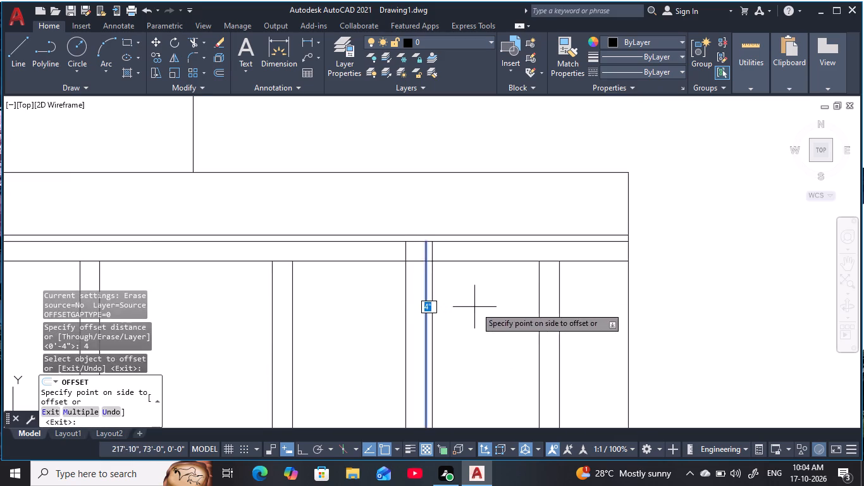
pyautogui.click(479, 307)
pyautogui.press('Escape')
pyautogui.press('Escape')
pyautogui.press('Escape')
pyautogui.press('Escape')
pyautogui.press('Escape')
# Trim the fifth column's offset line below the roof band and its original right line inside the band.
pyautogui.write('tr')
pyautogui.press('space')
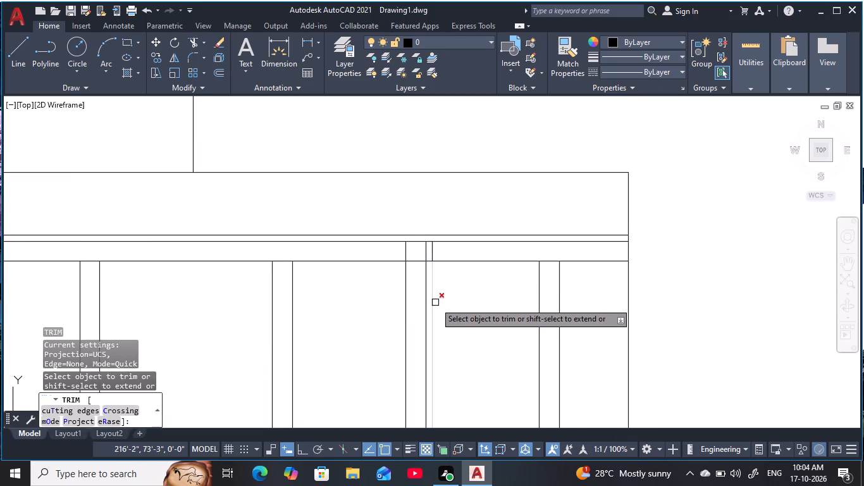
pyautogui.click(435, 302)
pyautogui.scroll(3, 438, 256)
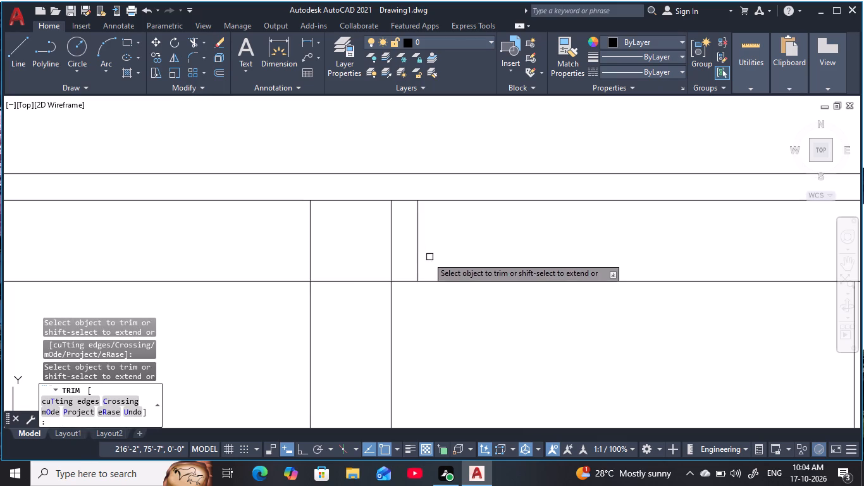
pyautogui.click(393, 256)
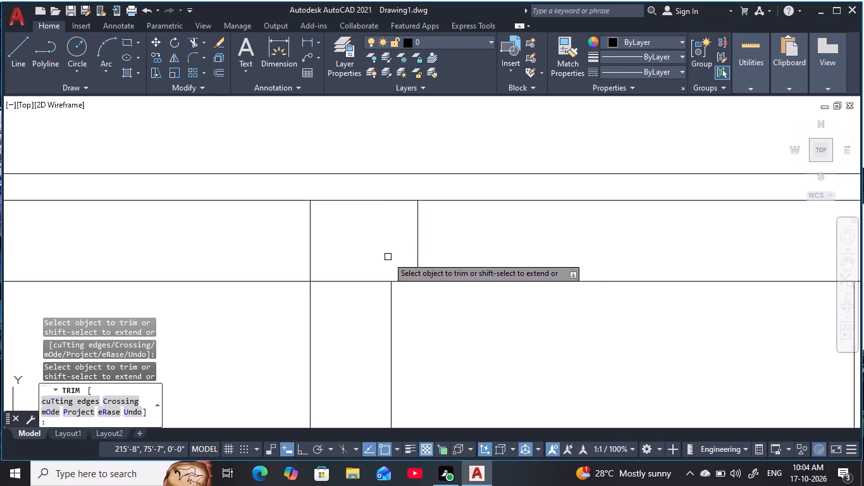
pyautogui.press('Escape')
pyautogui.press('Escape')
pyautogui.scroll(-3, 381, 259)
pyautogui.moveTo(397, 270); pyautogui.dragTo(488, 277, button='middle')
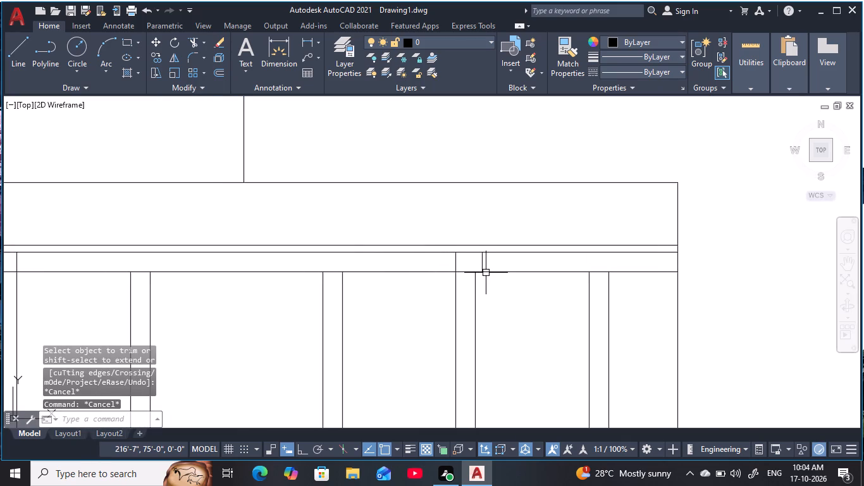
pyautogui.press('Escape')
pyautogui.press('Escape')
pyautogui.press('Escape')
pyautogui.press('Escape')
pyautogui.press('Escape')
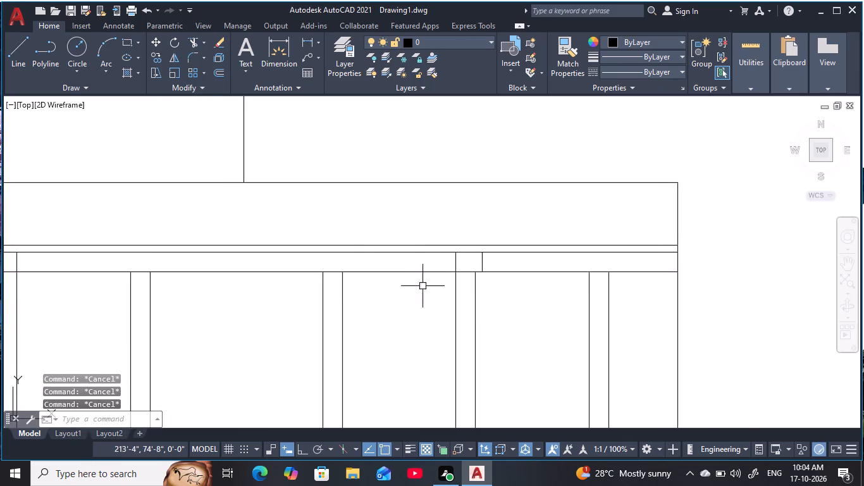
# Draw a sloping line about 13'-3" long from the top edge's midpoint to the 4" band's upper line, directly above the second column's widened left side.
pyautogui.scroll(-1, 412, 291)
pyautogui.moveTo(405, 301); pyautogui.dragTo(478, 311, button='middle')
pyautogui.press('Escape')
pyautogui.press('Escape')
pyautogui.press('Escape')
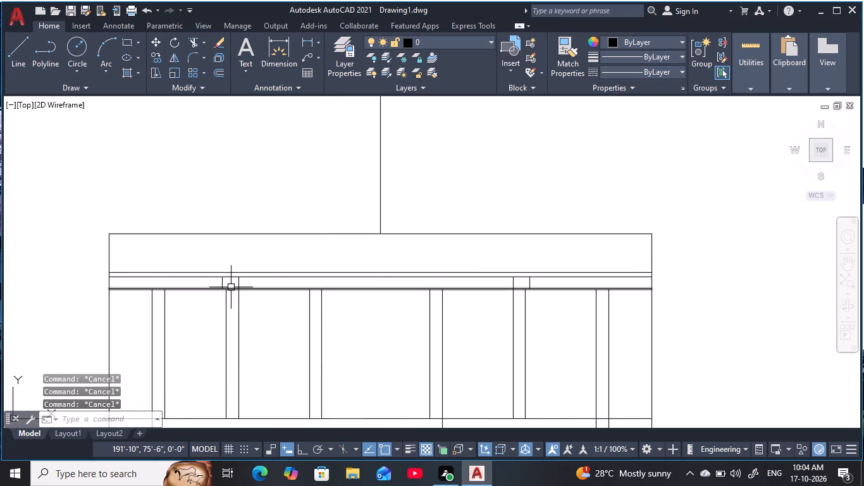
pyautogui.press('Escape')
pyautogui.press('Escape')
pyautogui.press('Escape')
pyautogui.press('Escape')
pyautogui.scroll(2, 229, 278)
pyautogui.scroll(-1, 229, 278)
pyautogui.moveTo(225, 287); pyautogui.dragTo(213, 293, button='middle')
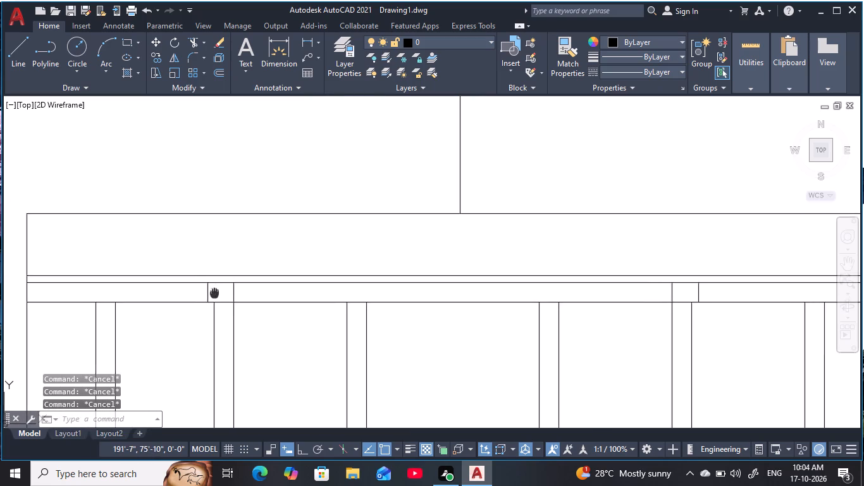
pyautogui.moveTo(213, 293); pyautogui.dragTo(195, 293, button='middle')
pyautogui.press('Escape')
pyautogui.press('Escape')
pyautogui.press('Escape')
pyautogui.write('l')
pyautogui.press('space')
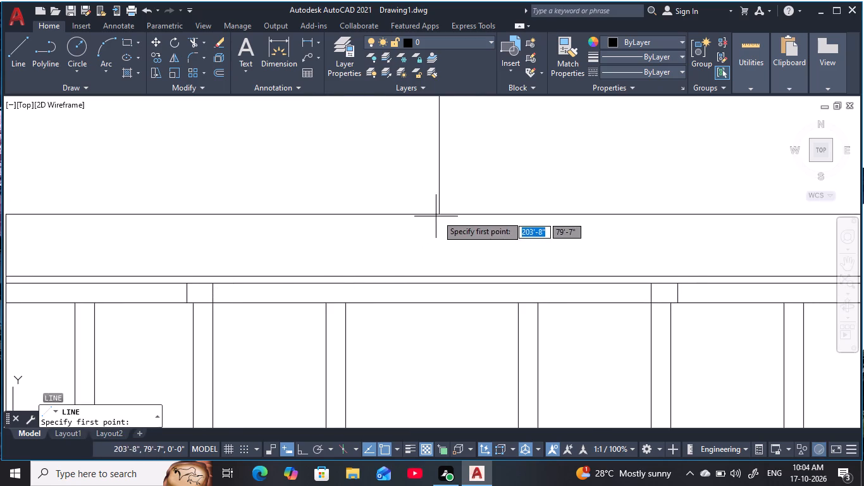
pyautogui.click(438, 213)
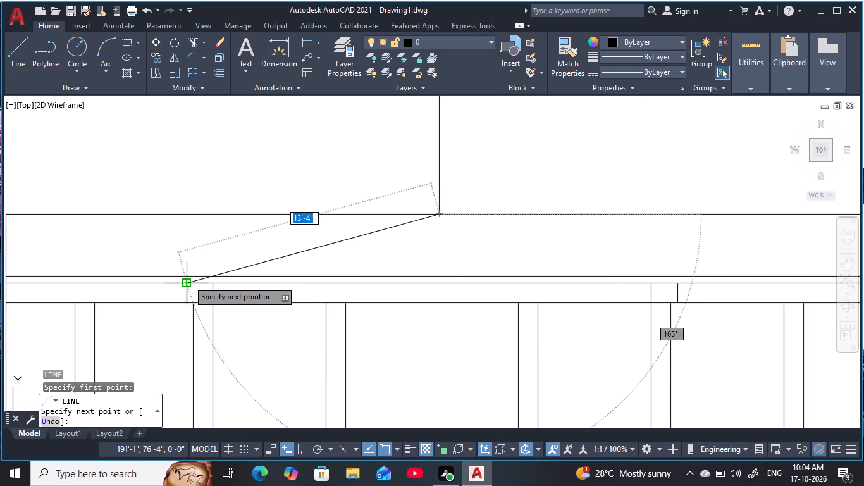
pyautogui.scroll(3, 189, 276)
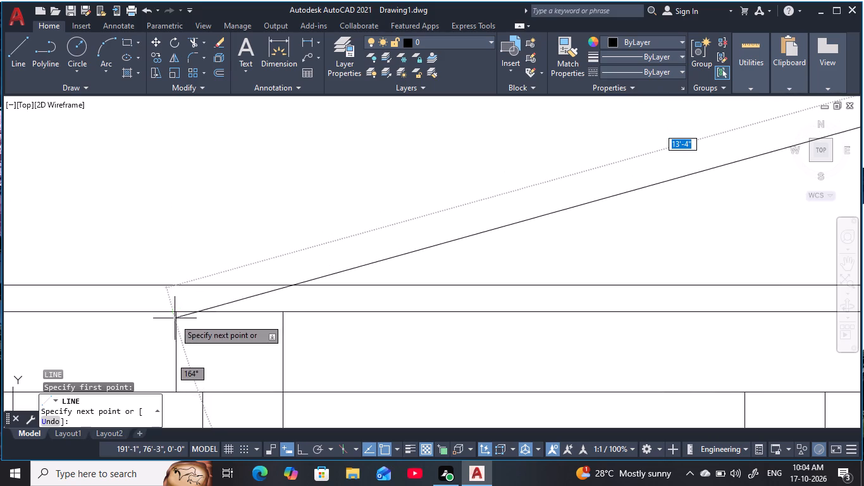
pyautogui.scroll(4, 181, 296)
pyautogui.scroll(-1, 181, 296)
pyautogui.scroll(1, 181, 296)
pyautogui.scroll(-2, 175, 304)
pyautogui.moveTo(176, 309); pyautogui.dragTo(245, 279, button='middle')
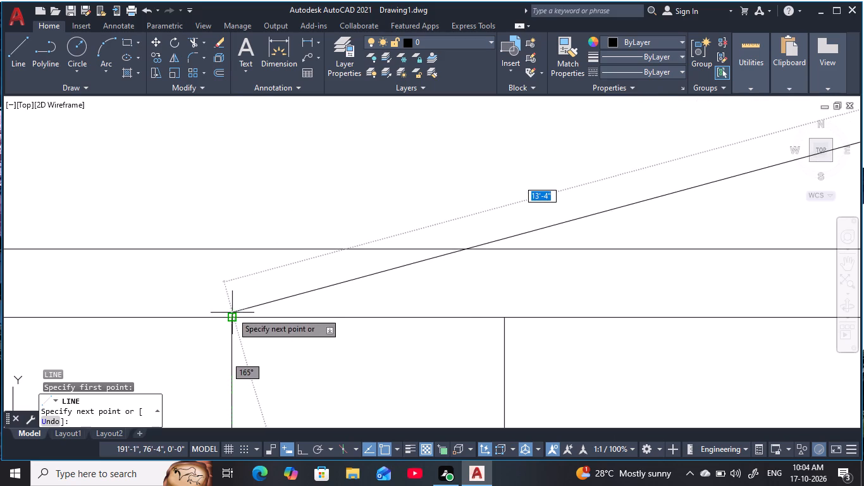
pyautogui.click(233, 247)
pyautogui.press('Escape')
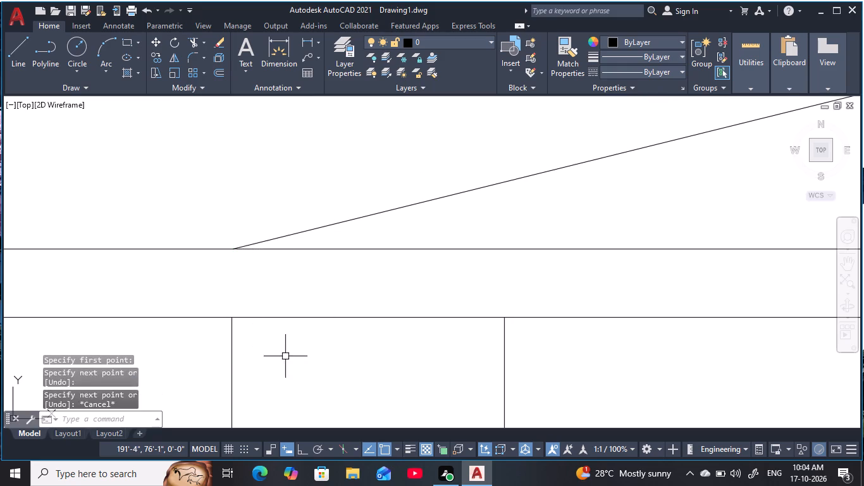
pyautogui.press('Escape')
# Draw a sloping line about 12'-6" long from the top edge's midpoint to the 4" band's upper line, directly above the fifth column's widened right side.
pyautogui.scroll(-5, 315, 346)
pyautogui.moveTo(329, 340); pyautogui.dragTo(84, 302, button='middle')
pyautogui.scroll(-1, 209, 286)
pyautogui.moveTo(235, 283); pyautogui.dragTo(259, 285, button='middle')
pyautogui.press('Escape')
pyautogui.press('Escape')
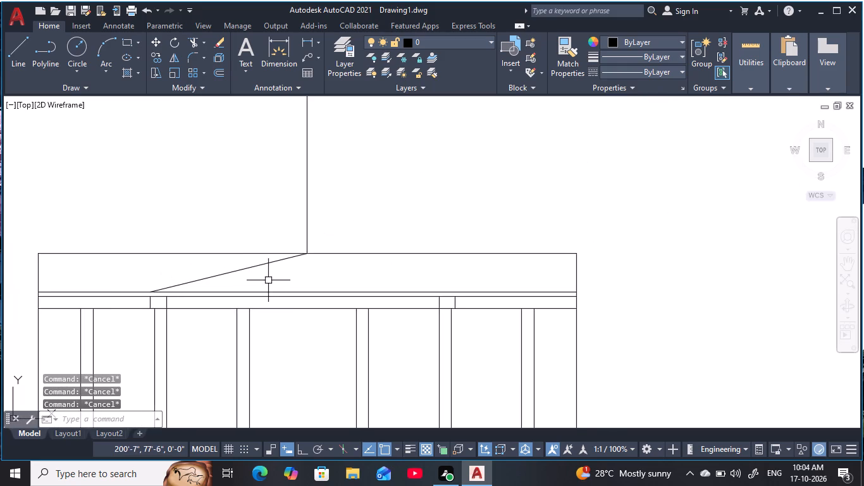
pyautogui.press('Escape')
pyautogui.press('Escape')
pyautogui.press('Escape')
pyautogui.press('l')
pyautogui.press('space')
pyautogui.scroll(2, 323, 272)
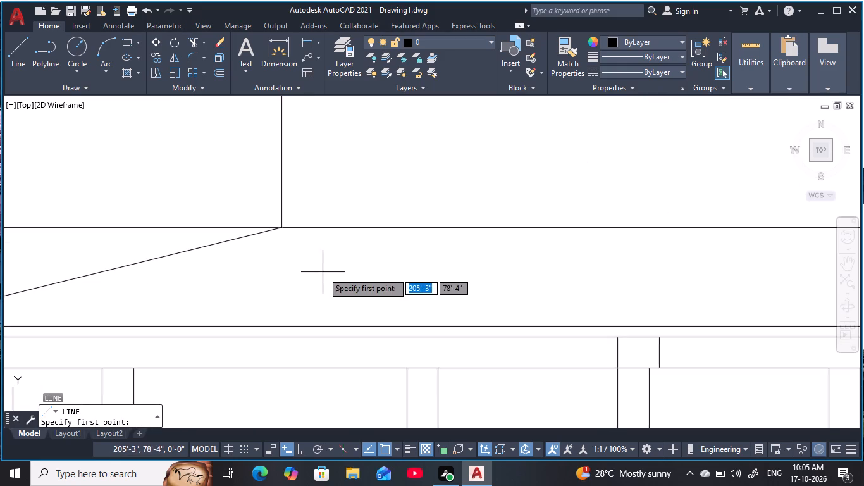
pyautogui.click(281, 227)
pyautogui.moveTo(538, 319); pyautogui.dragTo(411, 284, button='middle')
pyautogui.scroll(3, 536, 298)
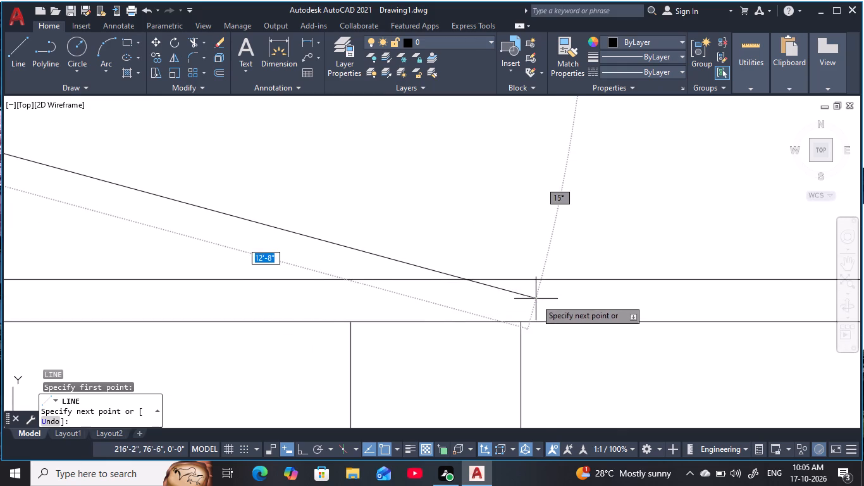
pyautogui.scroll(5, 531, 311)
pyautogui.scroll(-1, 500, 328)
pyautogui.moveTo(500, 328); pyautogui.dragTo(500, 335, button='middle')
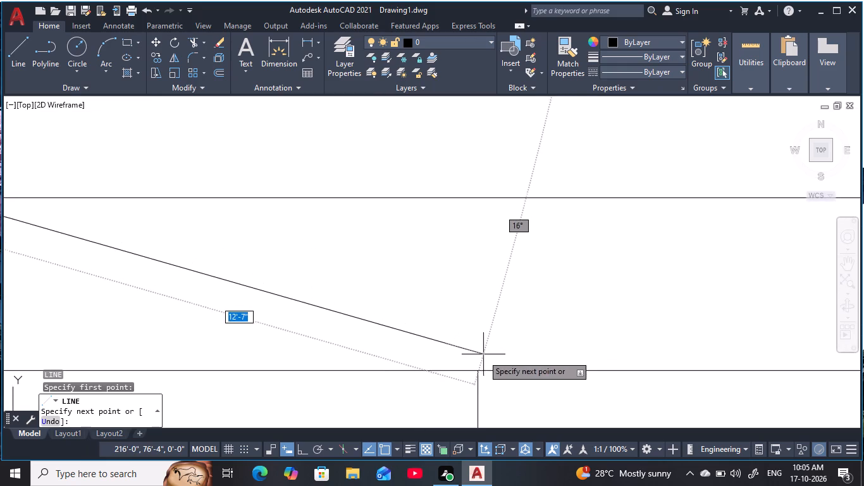
pyautogui.click(479, 200)
pyautogui.press('Escape')
pyautogui.scroll(-7, 355, 301)
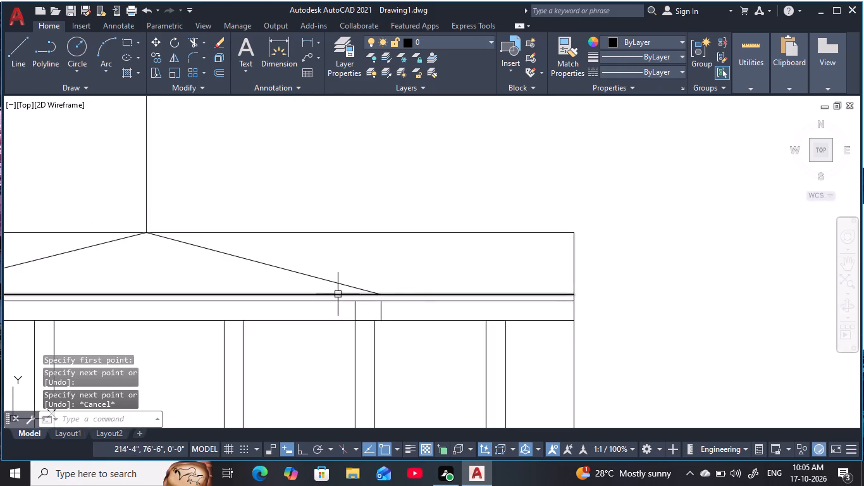
pyautogui.moveTo(334, 293); pyautogui.dragTo(566, 290, button='middle')
pyautogui.press('Escape')
pyautogui.press('Escape')
pyautogui.press('Escape')
pyautogui.press('Escape')
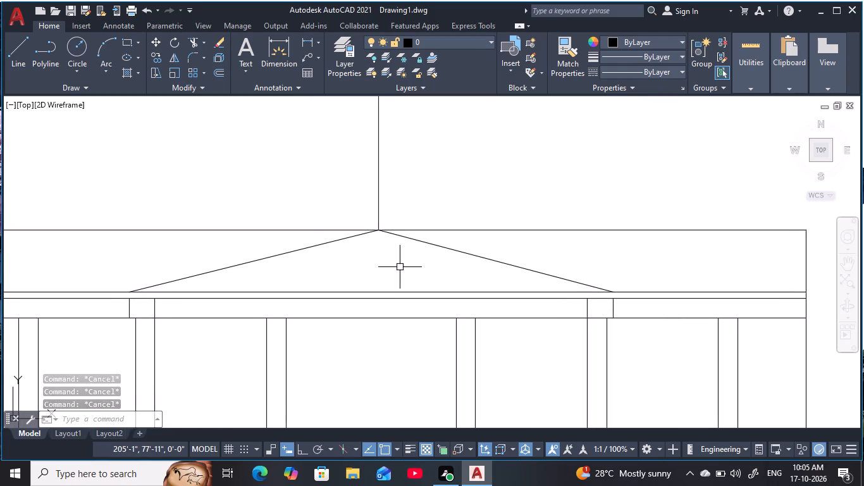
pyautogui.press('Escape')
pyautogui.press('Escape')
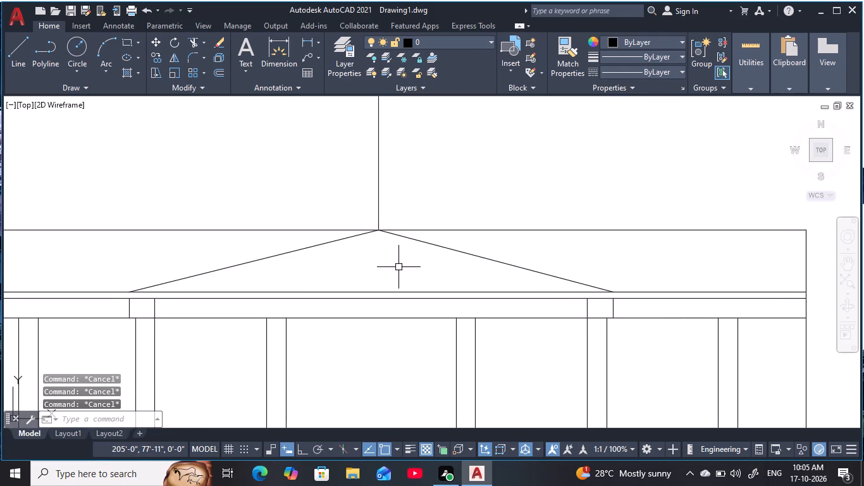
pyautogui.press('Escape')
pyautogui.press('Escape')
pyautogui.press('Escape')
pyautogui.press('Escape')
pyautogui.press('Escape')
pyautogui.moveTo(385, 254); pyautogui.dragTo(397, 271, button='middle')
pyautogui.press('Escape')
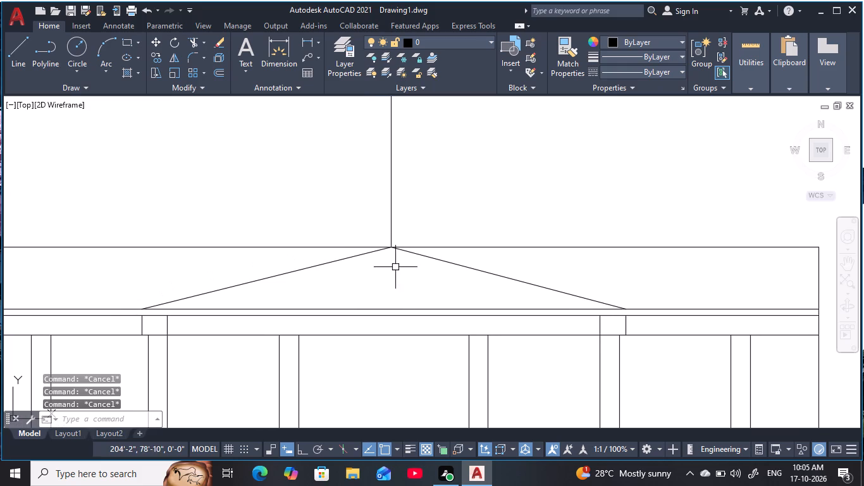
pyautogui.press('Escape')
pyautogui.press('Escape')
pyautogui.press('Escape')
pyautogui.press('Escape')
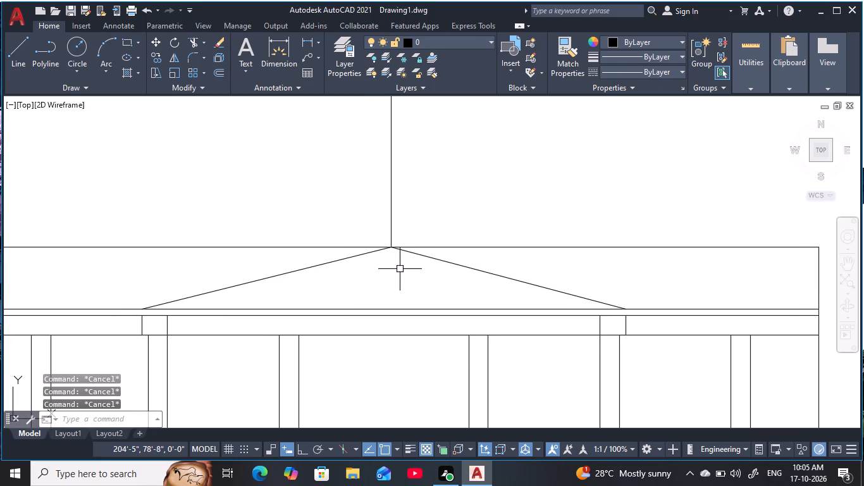
# Offset the building's top edge 9" upward.
pyautogui.write('o')
pyautogui.press('space')
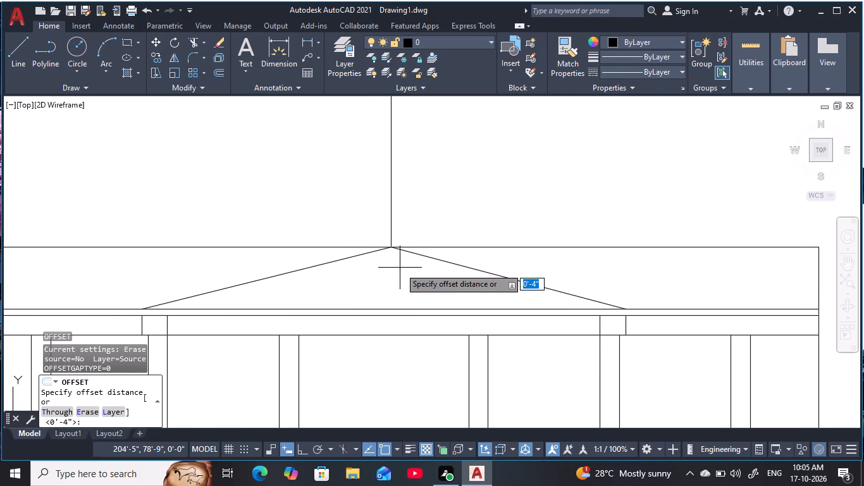
pyautogui.scroll(-1, 400, 269)
pyautogui.moveTo(404, 273); pyautogui.dragTo(400, 283, button='middle')
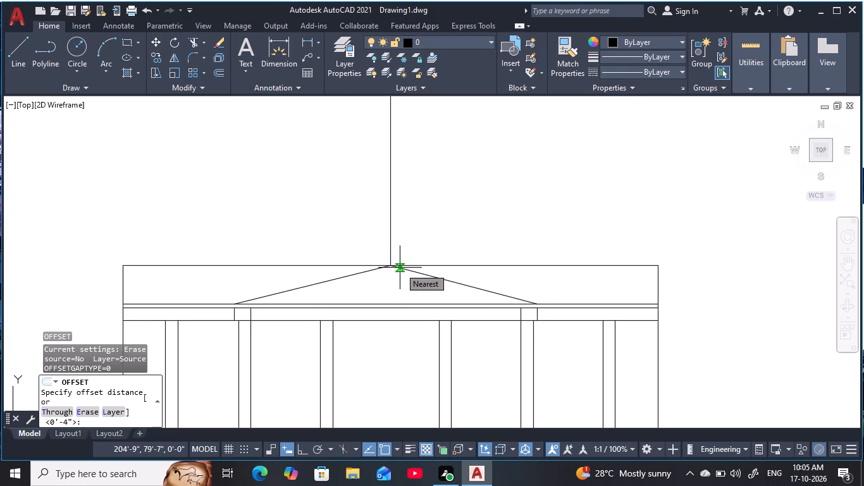
pyautogui.press('9')
pyautogui.press('space')
pyautogui.click(428, 265)
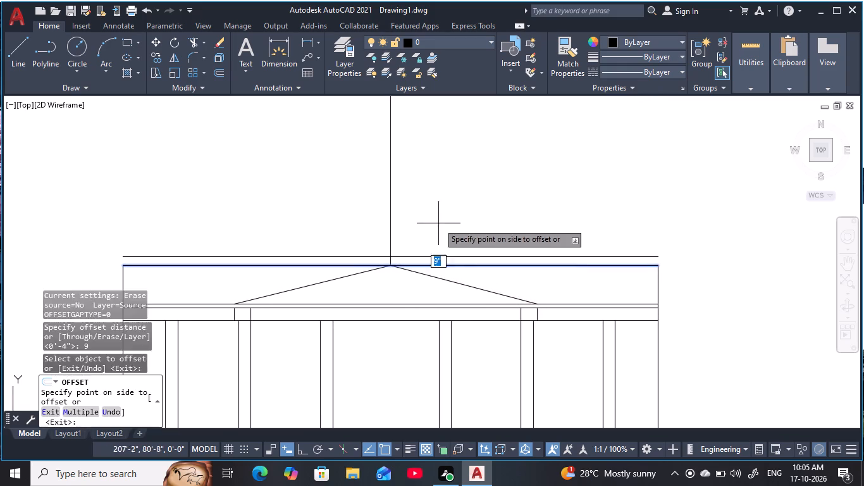
pyautogui.click(440, 217)
pyautogui.press('Escape')
pyautogui.press('Escape')
pyautogui.press('Escape')
pyautogui.press('Escape')
pyautogui.press('Escape')
pyautogui.press('Escape')
pyautogui.press('Escape')
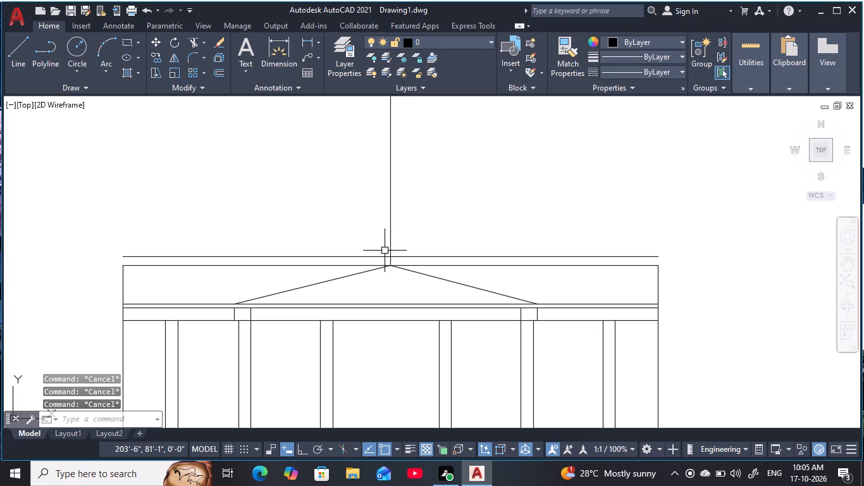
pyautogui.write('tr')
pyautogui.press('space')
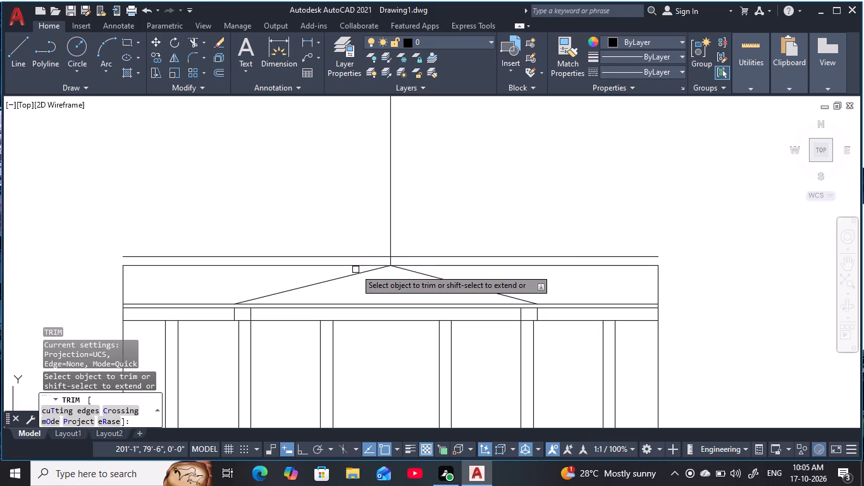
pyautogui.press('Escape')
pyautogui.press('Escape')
# Erase the building's original top edge at the gable apex and the vertical line rising from the apex.
pyautogui.click(351, 265)
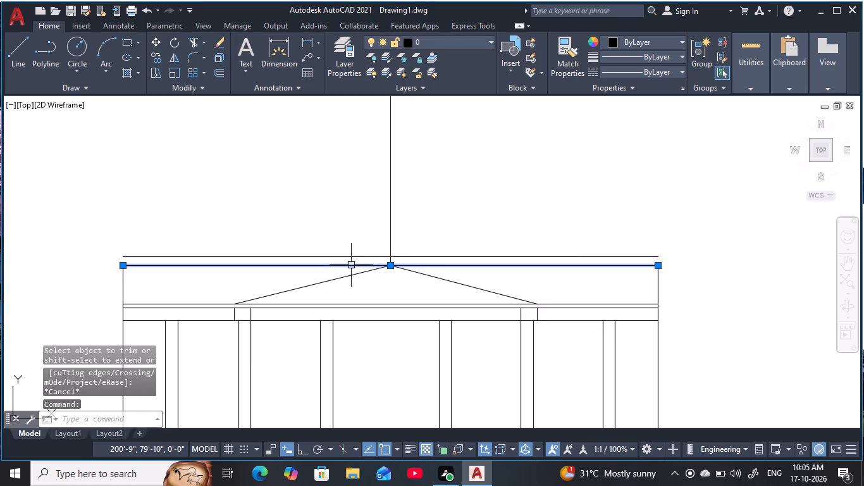
pyautogui.write('e')
pyautogui.press('space')
pyautogui.click(390, 232)
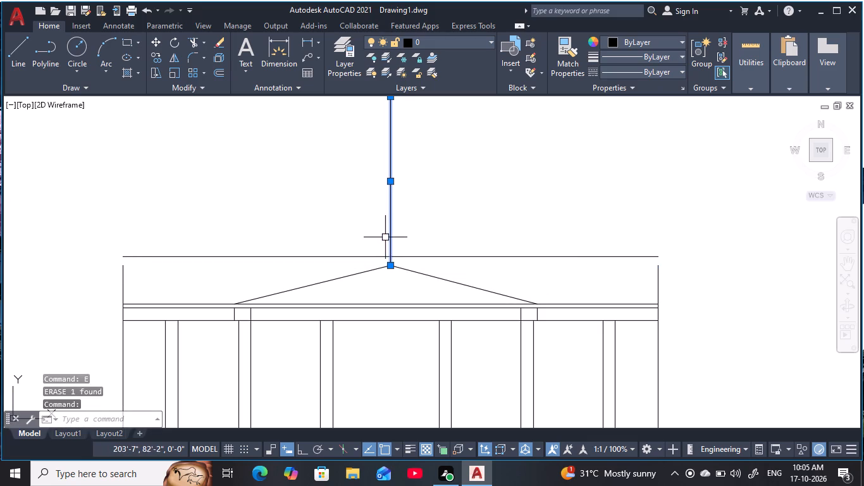
pyautogui.write('e')
pyautogui.press('space')
pyautogui.press('Escape')
pyautogui.press('Escape')
pyautogui.press('Escape')
pyautogui.moveTo(416, 214); pyautogui.dragTo(405, 180, button='middle')
pyautogui.press('Escape')
pyautogui.press('Escape')
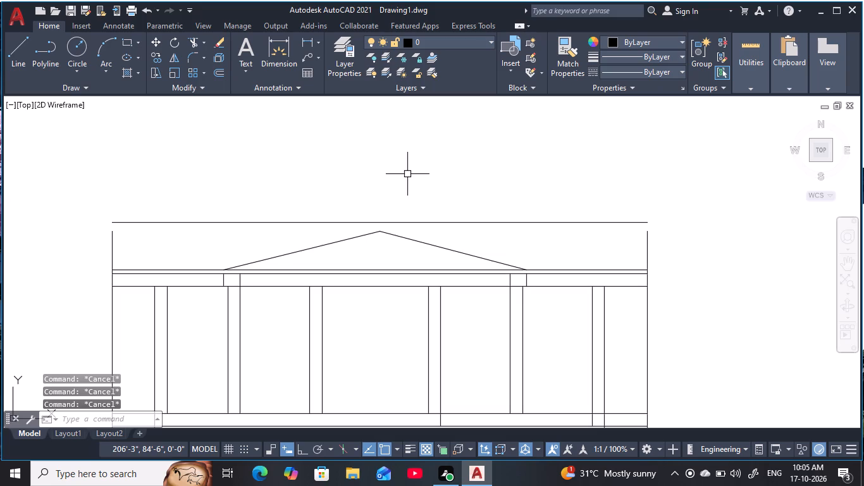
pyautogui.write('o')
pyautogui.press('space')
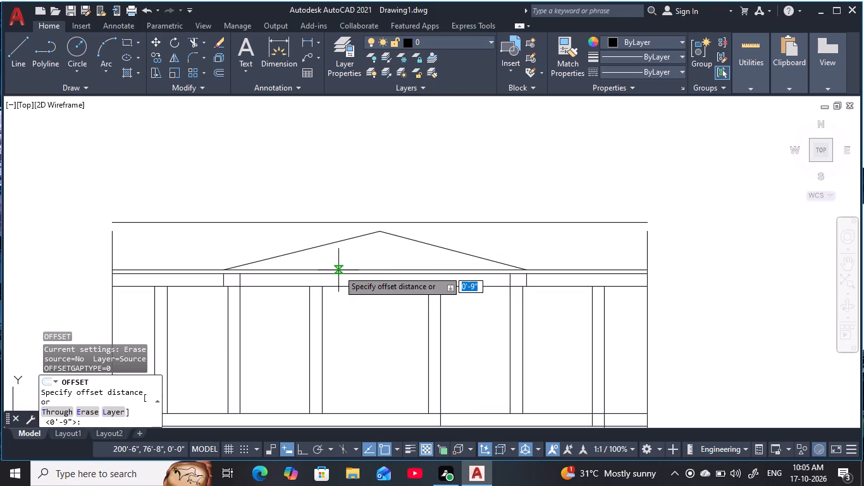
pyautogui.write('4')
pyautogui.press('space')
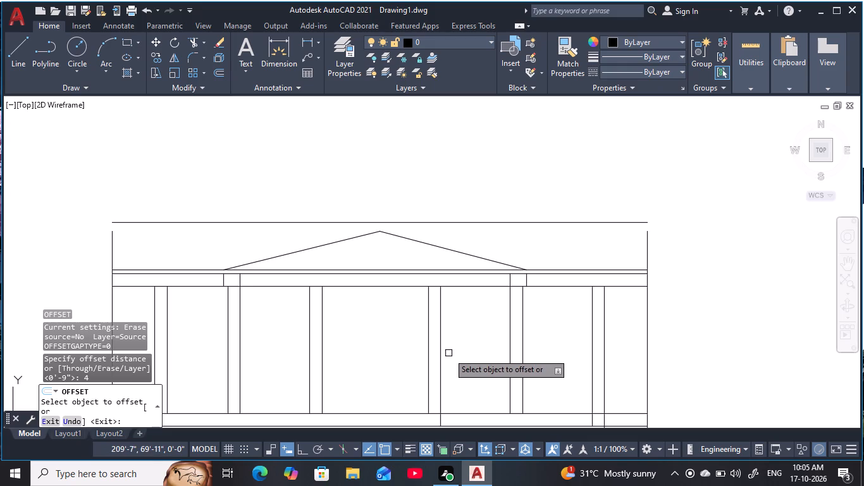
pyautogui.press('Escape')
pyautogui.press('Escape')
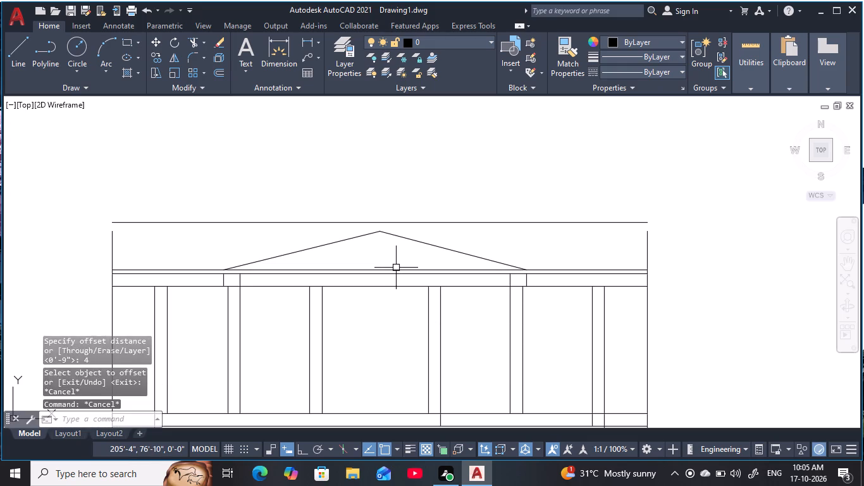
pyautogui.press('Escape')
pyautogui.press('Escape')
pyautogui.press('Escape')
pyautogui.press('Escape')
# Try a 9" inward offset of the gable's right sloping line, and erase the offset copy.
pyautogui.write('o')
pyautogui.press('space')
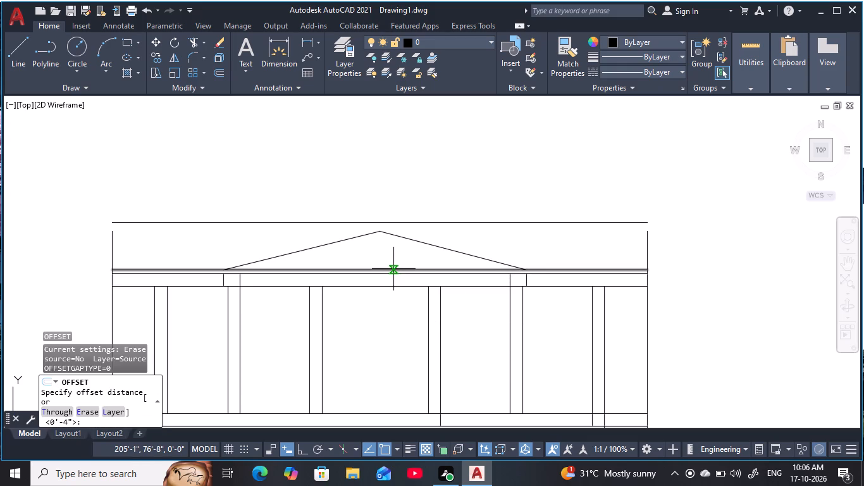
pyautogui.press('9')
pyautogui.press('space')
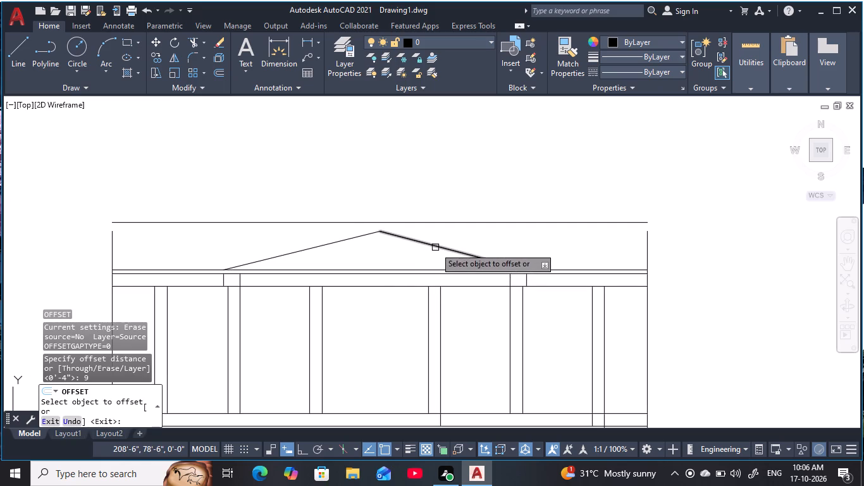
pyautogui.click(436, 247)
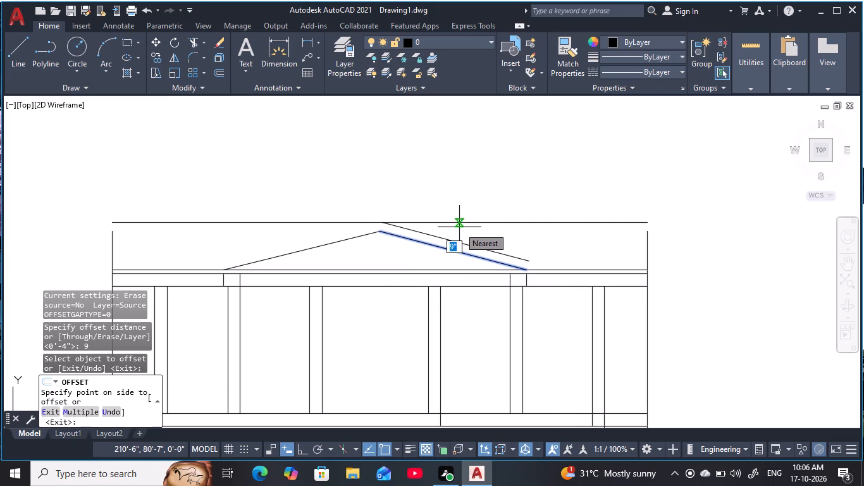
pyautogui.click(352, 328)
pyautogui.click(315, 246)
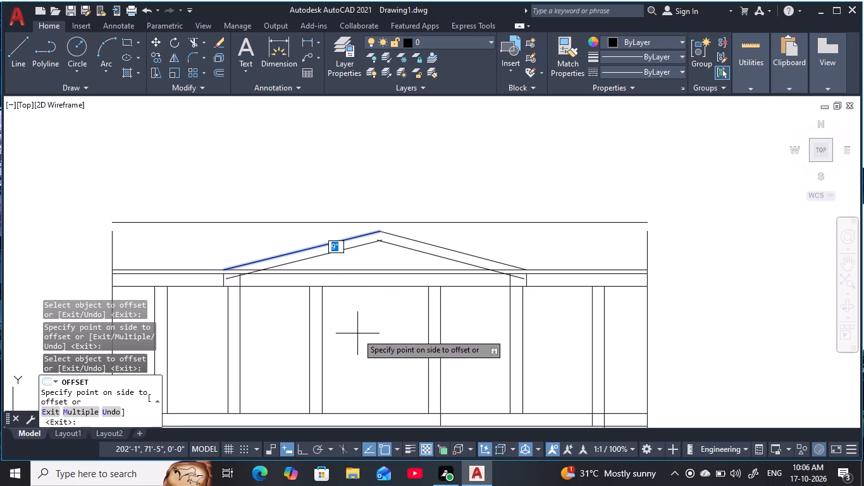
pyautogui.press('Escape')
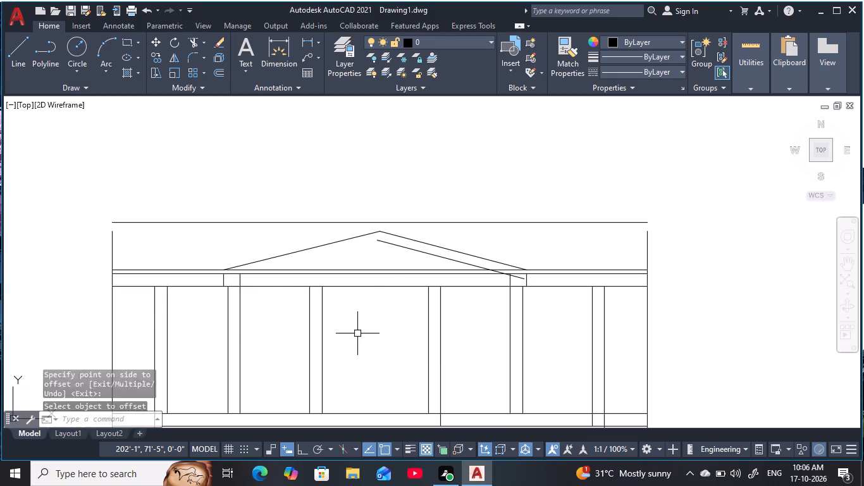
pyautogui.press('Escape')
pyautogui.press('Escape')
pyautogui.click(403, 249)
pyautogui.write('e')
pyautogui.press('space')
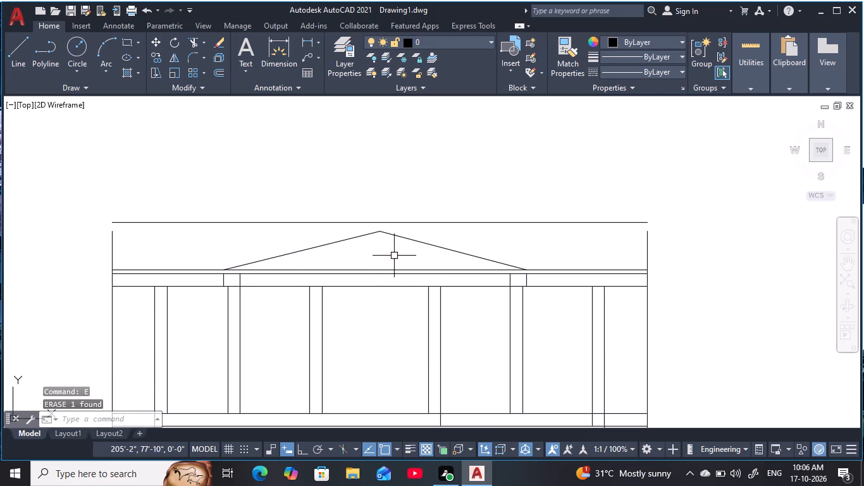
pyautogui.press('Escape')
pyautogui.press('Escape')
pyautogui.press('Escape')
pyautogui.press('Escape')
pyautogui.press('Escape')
# Offset the gable's left and right sloping lines 4" inward, below the originals.
pyautogui.write('o')
pyautogui.press('space')
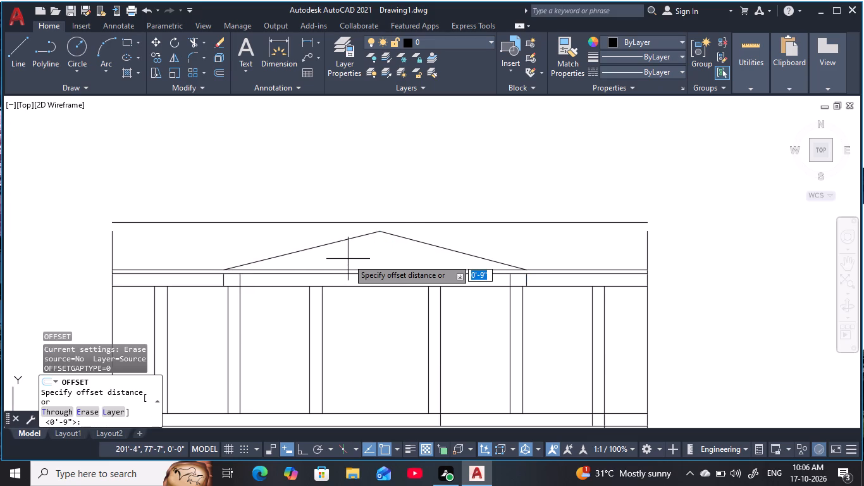
pyautogui.write('4')
pyautogui.press('space')
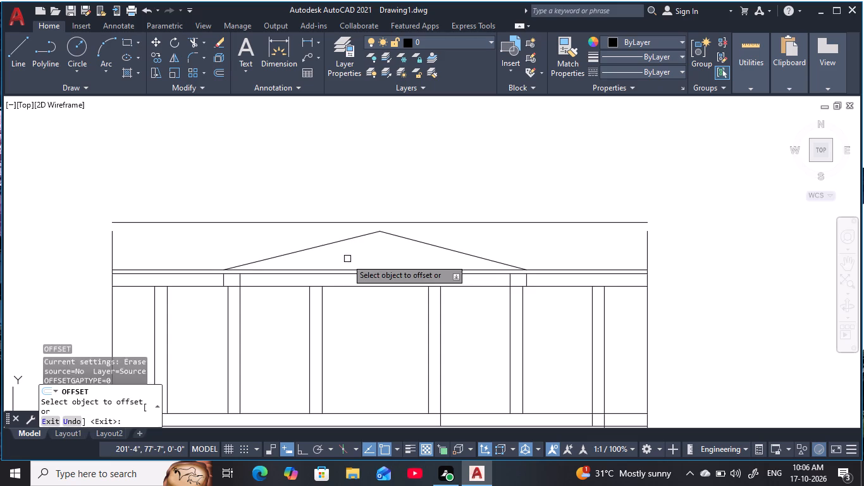
pyautogui.click(301, 247)
pyautogui.click(293, 253)
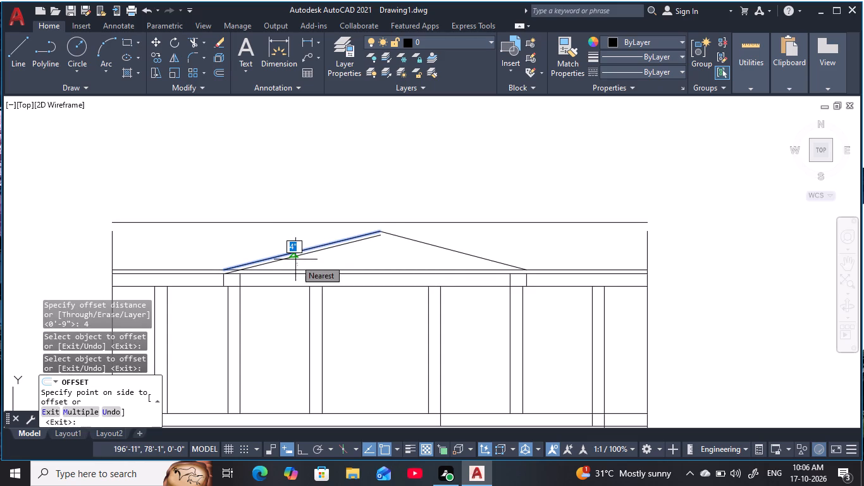
pyautogui.scroll(1, 224, 280)
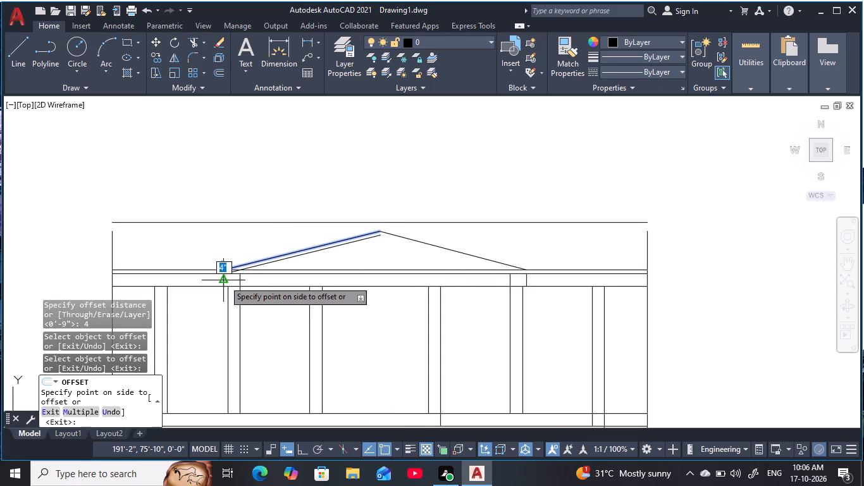
pyautogui.scroll(4, 224, 280)
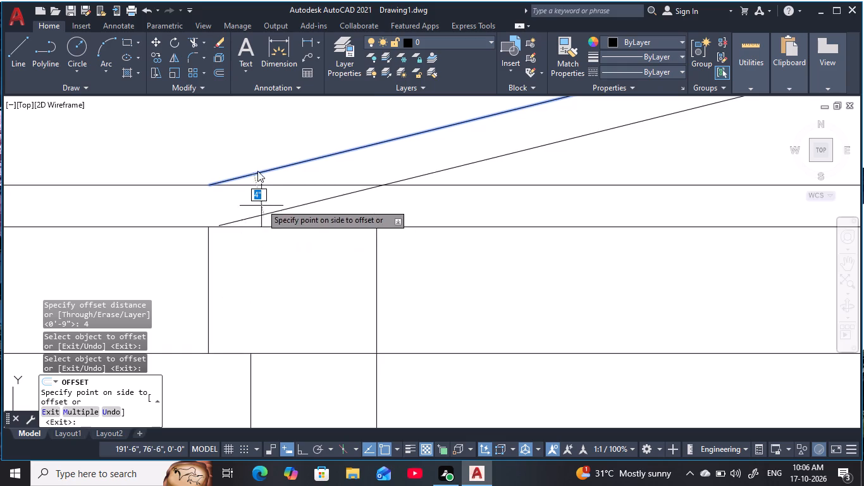
pyautogui.scroll(-3, 247, 143)
pyautogui.click(269, 192)
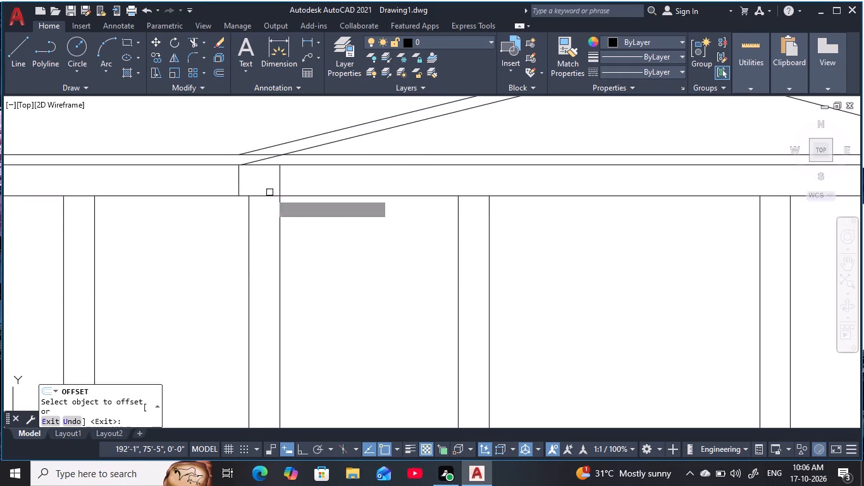
pyautogui.moveTo(389, 173); pyautogui.dragTo(0, 219, button='middle')
pyautogui.click(379, 141)
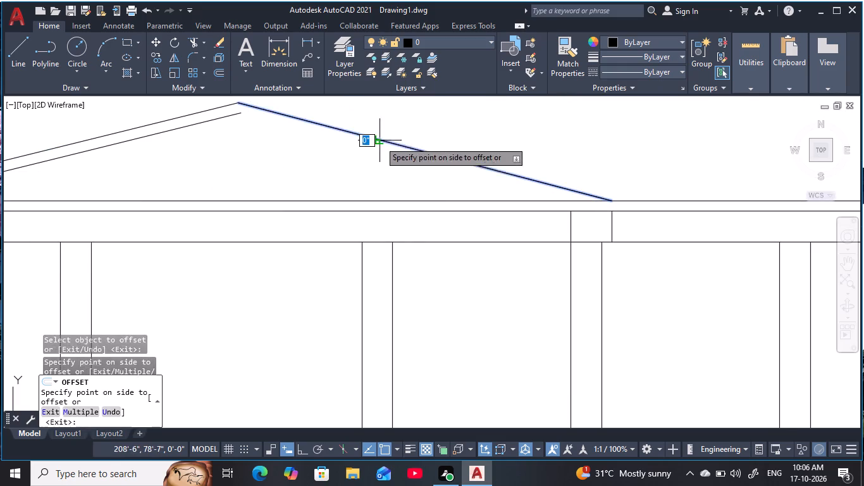
pyautogui.click(342, 184)
pyautogui.moveTo(286, 162); pyautogui.dragTo(311, 249, button='middle')
pyautogui.press('Escape')
pyautogui.press('Escape')
pyautogui.press('Escape')
pyautogui.scroll(-2, 288, 235)
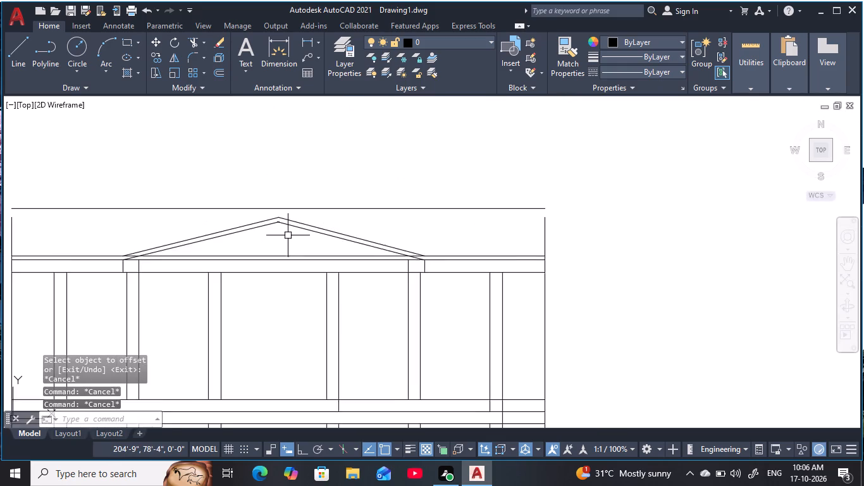
pyautogui.moveTo(288, 236); pyautogui.dragTo(355, 258, button='middle')
pyautogui.press('Escape')
pyautogui.press('Escape')
pyautogui.press('Escape')
pyautogui.press('Escape')
pyautogui.press('Escape')
pyautogui.press('Escape')
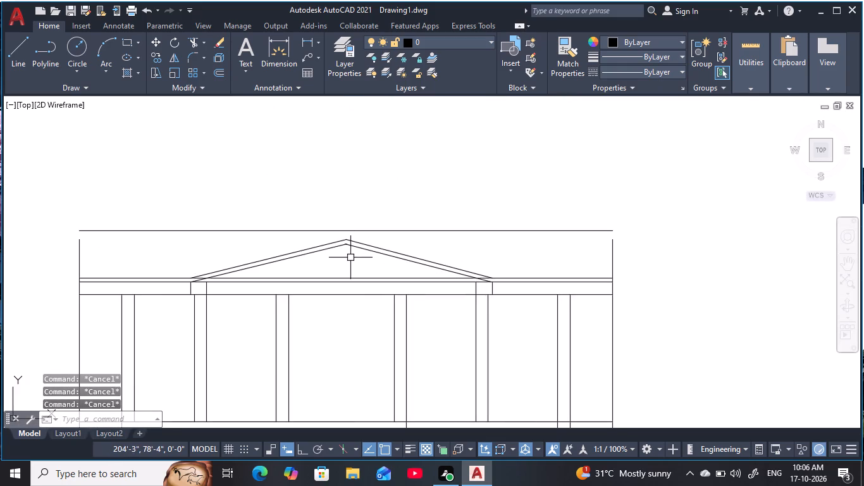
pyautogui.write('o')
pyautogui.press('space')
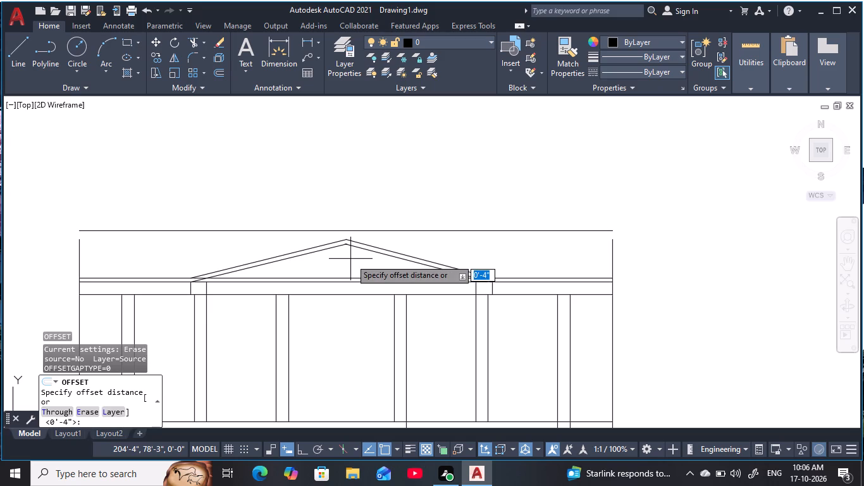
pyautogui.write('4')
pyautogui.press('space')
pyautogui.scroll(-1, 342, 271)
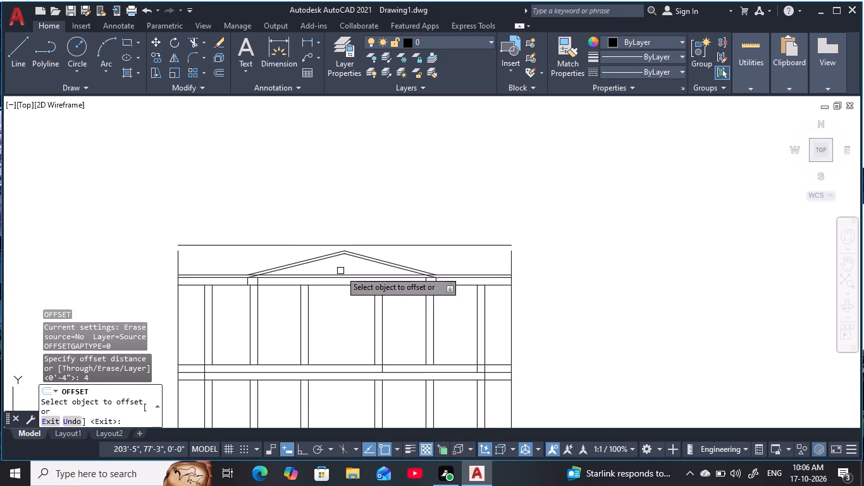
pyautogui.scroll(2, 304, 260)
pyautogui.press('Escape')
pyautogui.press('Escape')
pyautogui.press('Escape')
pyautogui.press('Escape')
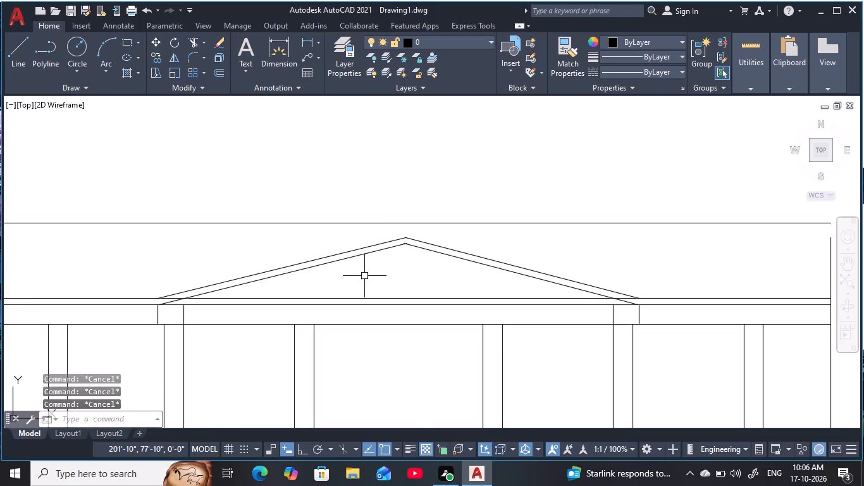
# Offset the gable's original left and right sloping lines 9" outward, above the originals.
pyautogui.moveTo(359, 275); pyautogui.dragTo(277, 279, button='middle')
pyautogui.press('Escape')
pyautogui.press('Escape')
pyautogui.press('Escape')
pyautogui.write('o')
pyautogui.press('space')
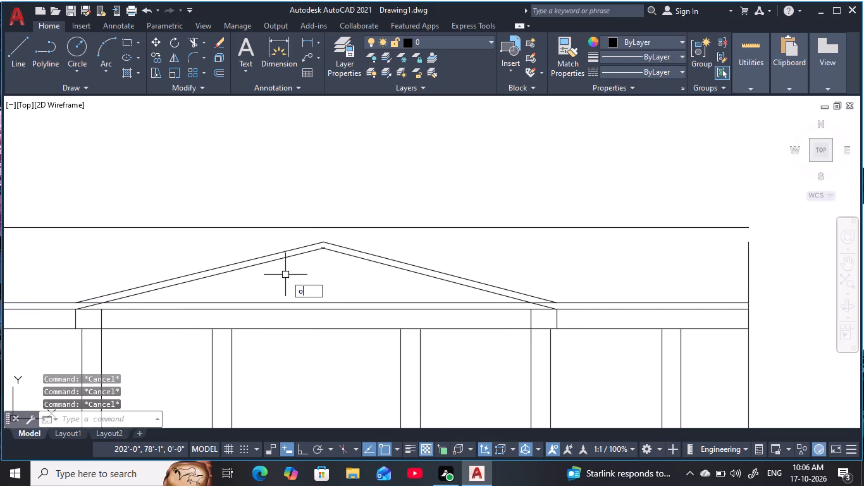
pyautogui.write('9')
pyautogui.press('space')
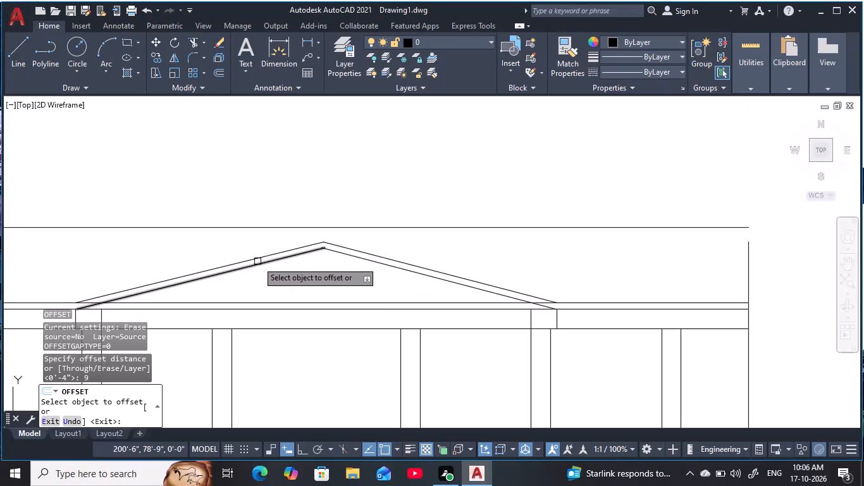
pyautogui.click(257, 257)
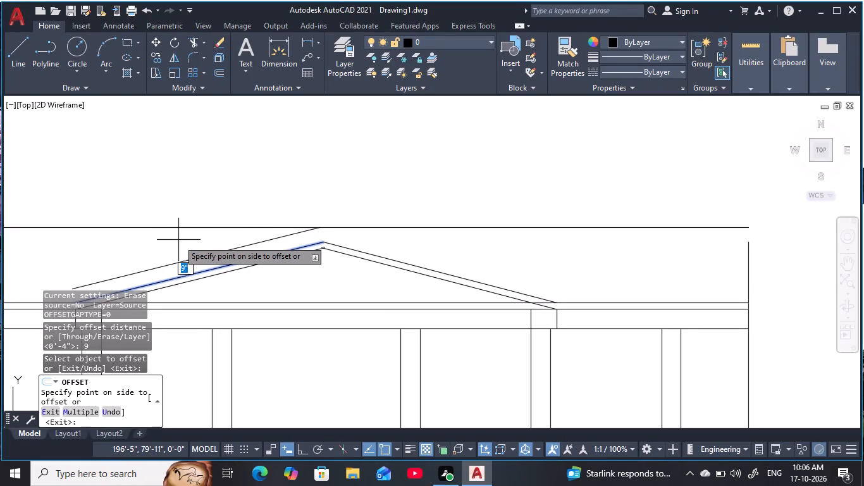
pyautogui.scroll(-1, 178, 240)
pyautogui.moveTo(179, 240); pyautogui.dragTo(217, 236, button='middle')
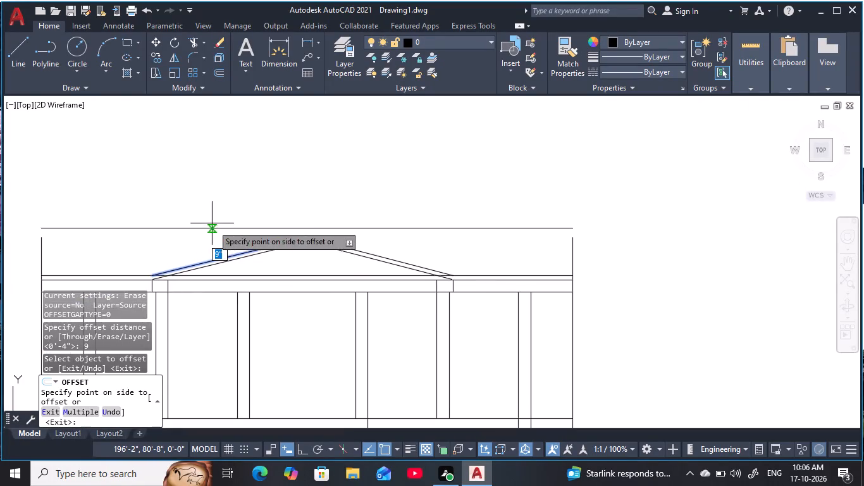
pyautogui.click(211, 219)
pyautogui.click(366, 252)
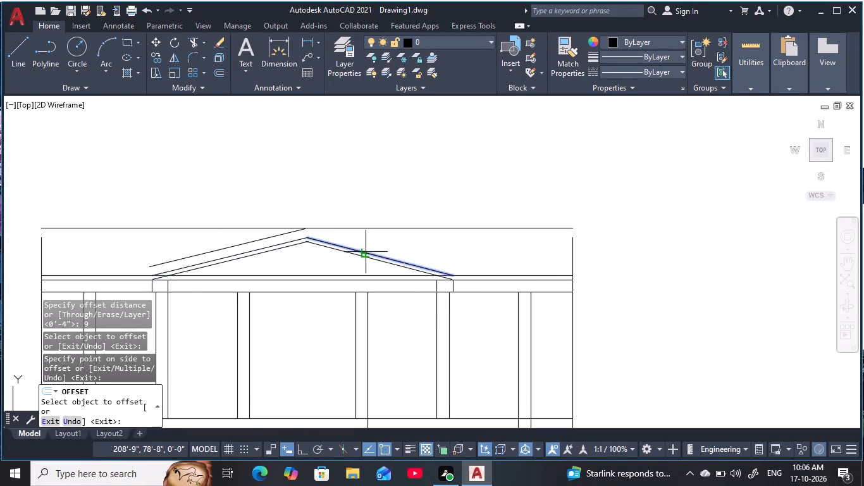
pyautogui.click(395, 230)
pyautogui.press('Escape')
pyautogui.press('Escape')
pyautogui.press('Escape')
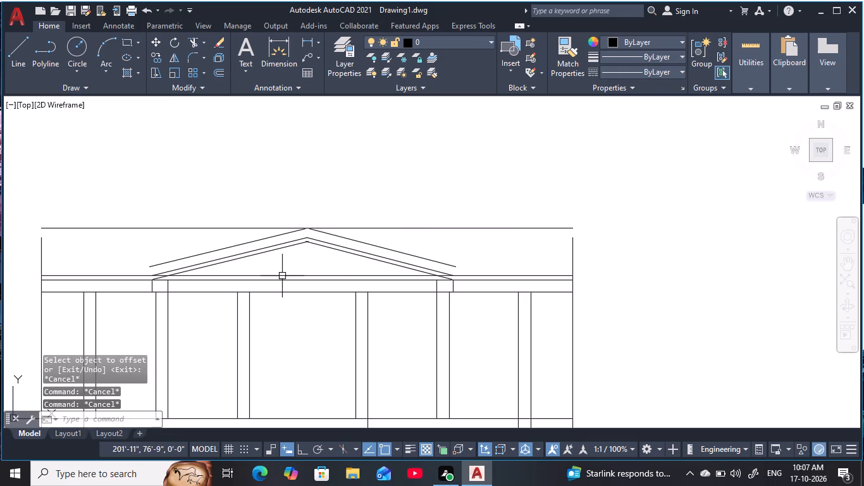
pyautogui.press('Escape')
pyautogui.press('Escape')
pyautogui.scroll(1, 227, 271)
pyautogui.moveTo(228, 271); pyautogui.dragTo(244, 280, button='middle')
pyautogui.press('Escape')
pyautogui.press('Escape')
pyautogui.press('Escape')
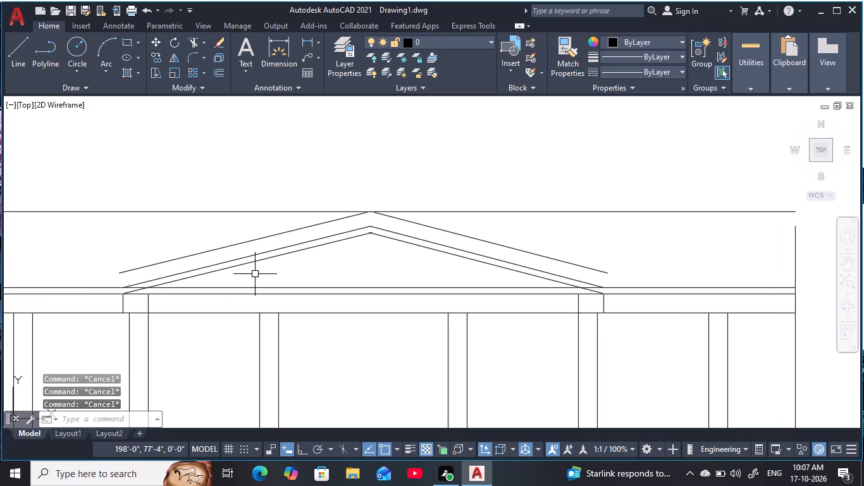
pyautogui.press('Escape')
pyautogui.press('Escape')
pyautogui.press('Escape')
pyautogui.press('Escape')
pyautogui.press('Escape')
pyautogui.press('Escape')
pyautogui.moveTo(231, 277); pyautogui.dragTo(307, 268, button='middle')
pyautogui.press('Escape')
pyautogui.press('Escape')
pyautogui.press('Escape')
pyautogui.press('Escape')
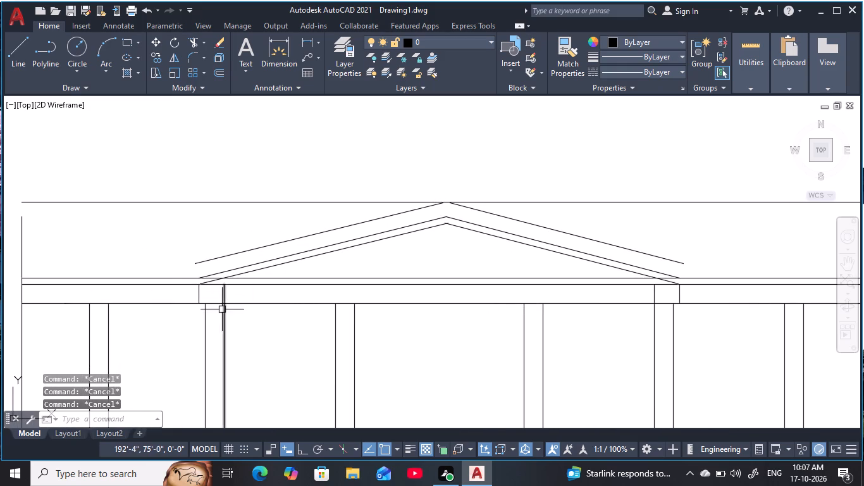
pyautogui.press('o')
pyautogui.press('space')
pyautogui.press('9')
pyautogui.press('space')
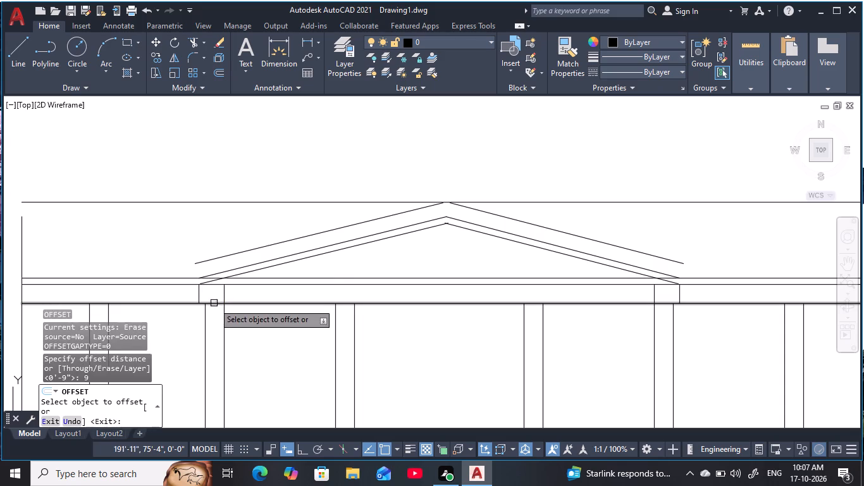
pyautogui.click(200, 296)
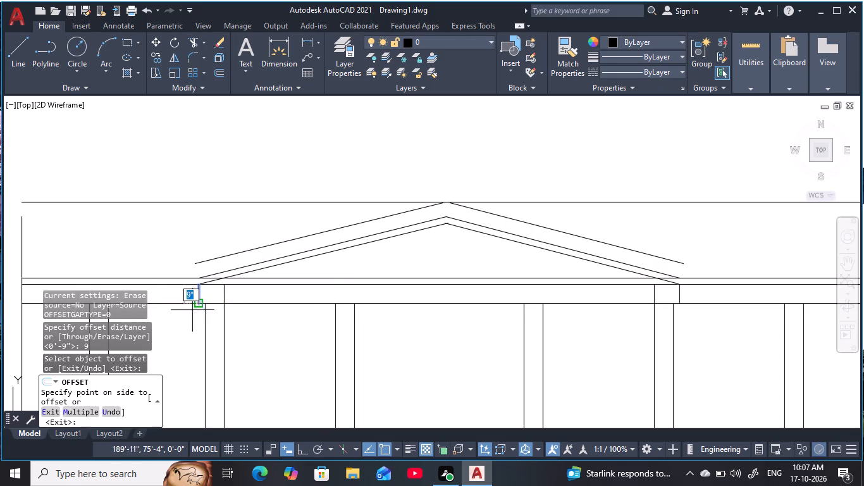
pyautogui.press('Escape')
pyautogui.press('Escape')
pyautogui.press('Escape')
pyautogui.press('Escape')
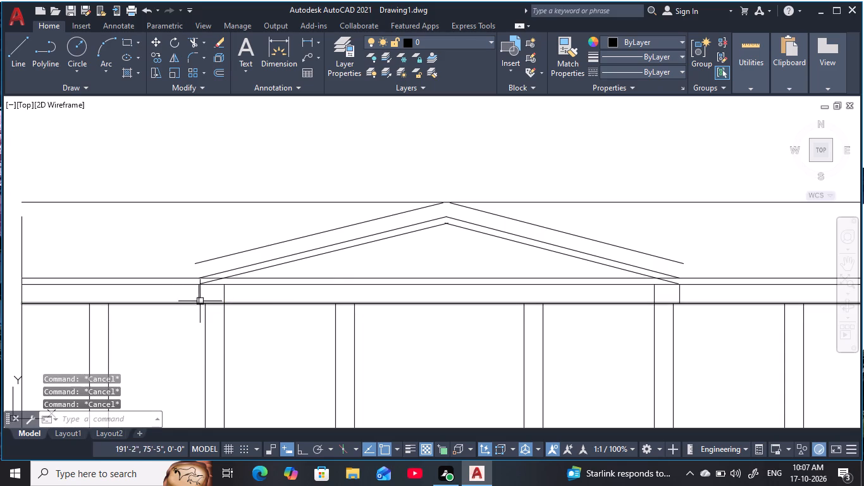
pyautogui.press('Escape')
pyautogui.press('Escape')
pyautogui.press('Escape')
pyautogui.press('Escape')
# Offset the short vertical line below the gable's left eave 9" outward, away from the gable.
pyautogui.write('o 9')
pyautogui.press('space')
pyautogui.scroll(1, 200, 280)
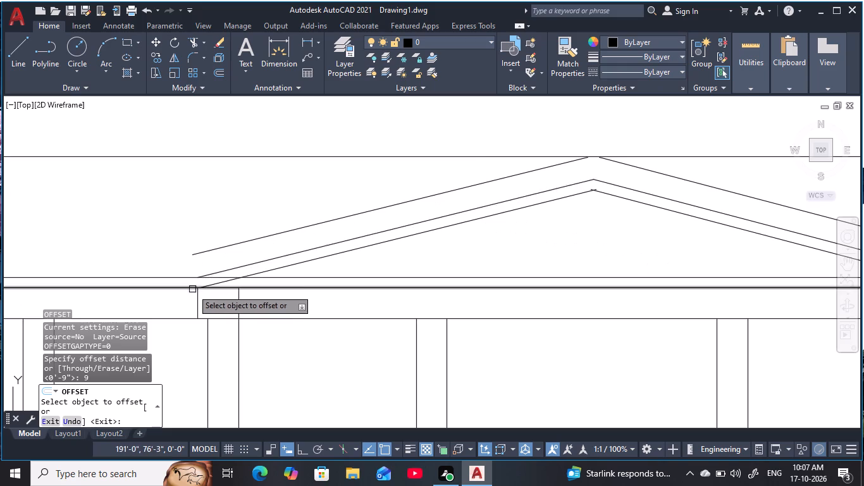
pyautogui.scroll(1, 191, 290)
pyautogui.moveTo(187, 307); pyautogui.dragTo(381, 267, button='middle')
pyautogui.click(398, 278)
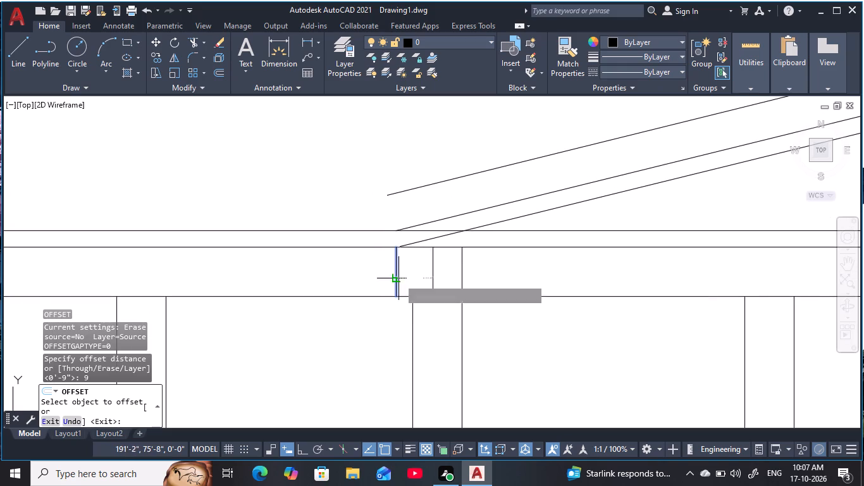
pyautogui.click(231, 276)
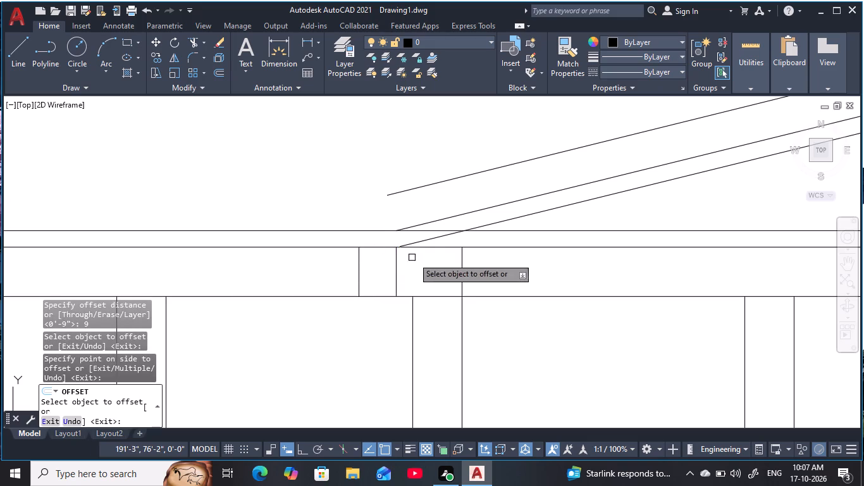
pyautogui.press('Escape')
pyautogui.press('Escape')
pyautogui.press('Escape')
pyautogui.press('Escape')
pyautogui.press('Escape')
pyautogui.press('Escape')
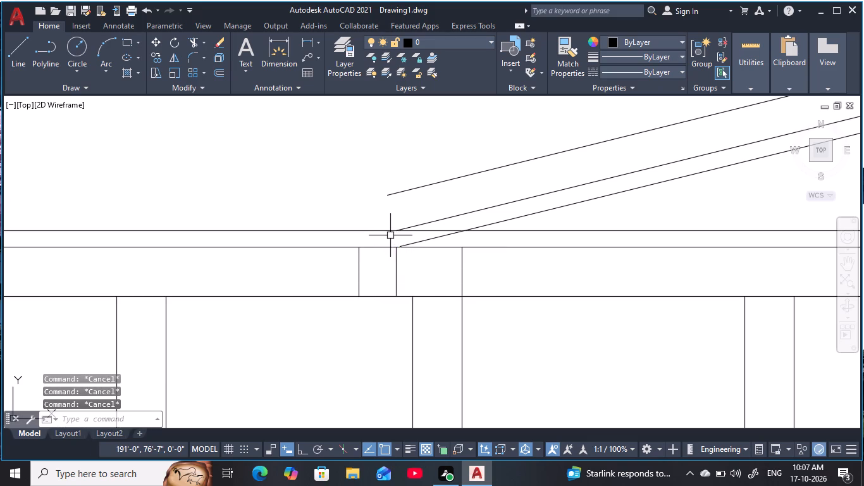
# Fillet the new left vertical line with the gable's outermost left sloping line into a sharp corner.
pyautogui.press('f')
pyautogui.press('space')
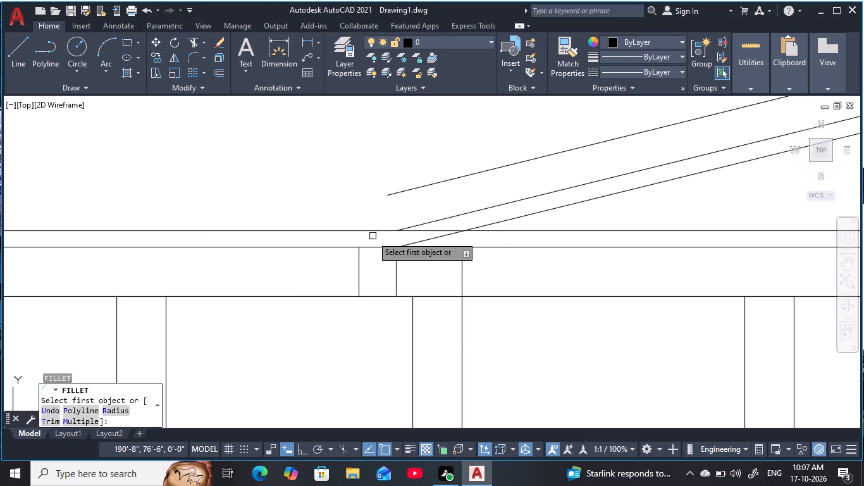
pyautogui.click(359, 275)
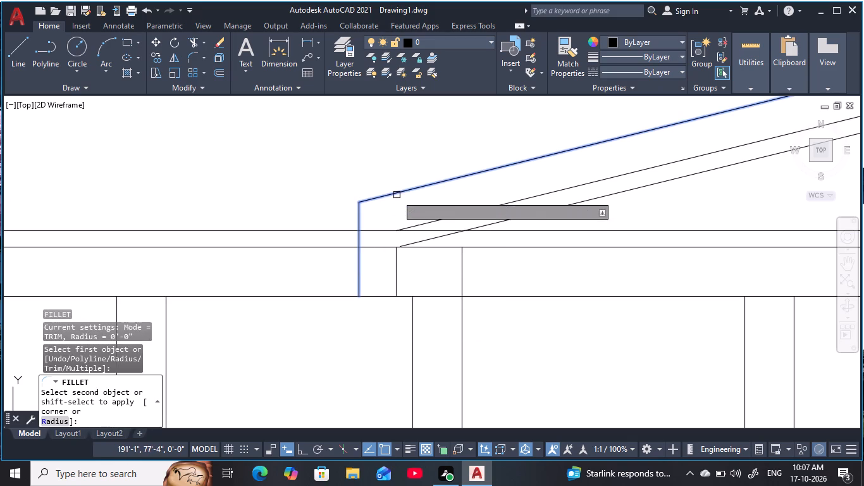
pyautogui.click(397, 194)
pyautogui.scroll(-2, 430, 273)
pyautogui.moveTo(531, 268); pyautogui.dragTo(195, 246, button='middle')
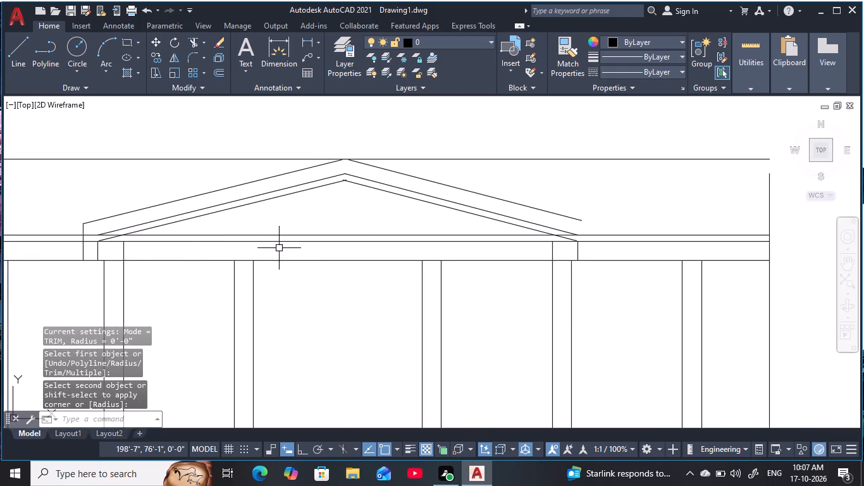
pyautogui.press('Escape')
pyautogui.press('Escape')
pyautogui.press('Escape')
pyautogui.press('Escape')
# Offset the short vertical line below the gable's right eave 9" outward, away from the gable.
pyautogui.scroll(-1, 355, 219)
pyautogui.moveTo(355, 219); pyautogui.dragTo(293, 230, button='middle')
pyautogui.press('Escape')
pyautogui.press('Escape')
pyautogui.press('Escape')
pyautogui.scroll(2, 412, 221)
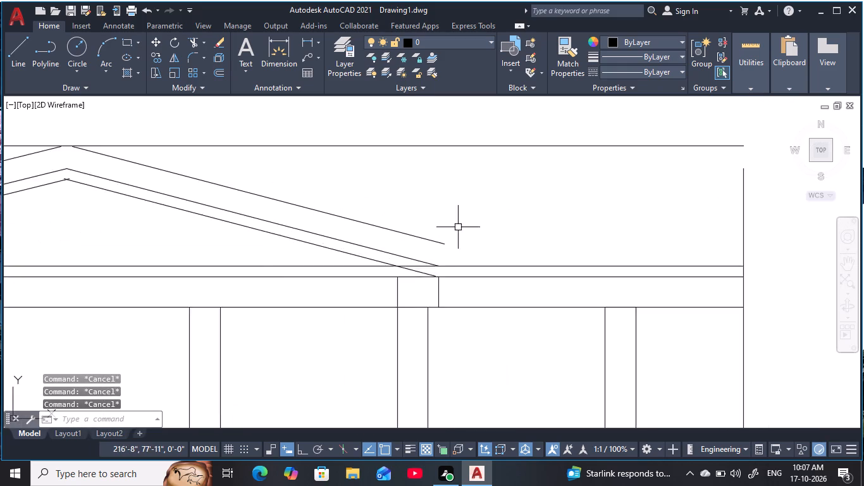
pyautogui.scroll(1, 458, 227)
pyautogui.moveTo(460, 227); pyautogui.dragTo(427, 187, button='middle')
pyautogui.press('Escape')
pyautogui.press('Escape')
pyautogui.press('Escape')
pyautogui.press('o')
pyautogui.press('space')
pyautogui.press('9')
pyautogui.press('space')
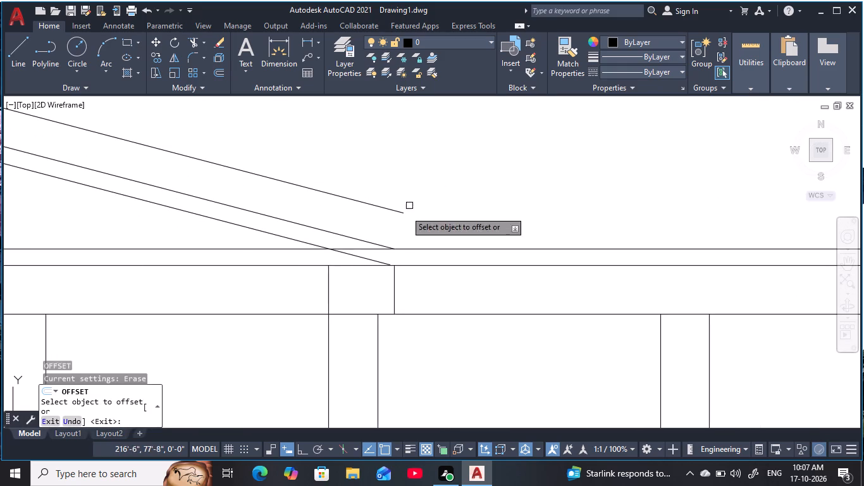
pyautogui.click(393, 289)
pyautogui.click(540, 283)
pyautogui.press('Escape')
pyautogui.press('Escape')
pyautogui.press('Escape')
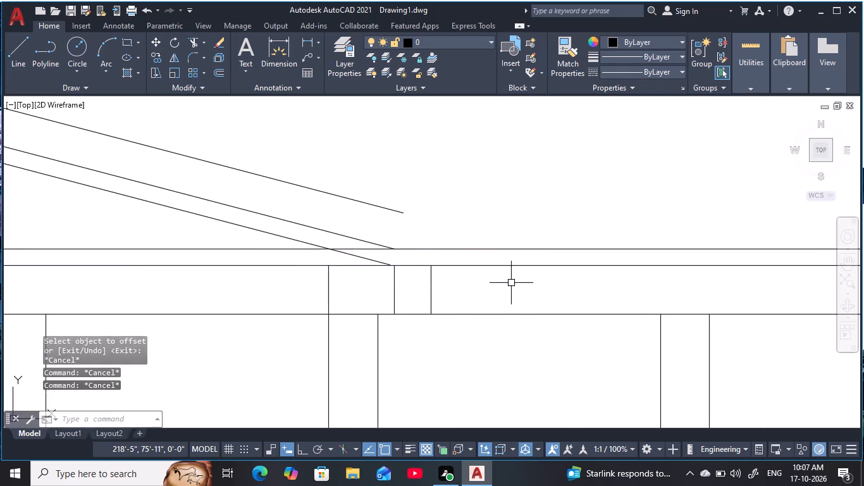
pyautogui.press('Escape')
# Fillet the gable's outermost right sloping line with the new right vertical line into a sharp corner.
pyautogui.write('f')
pyautogui.press('space')
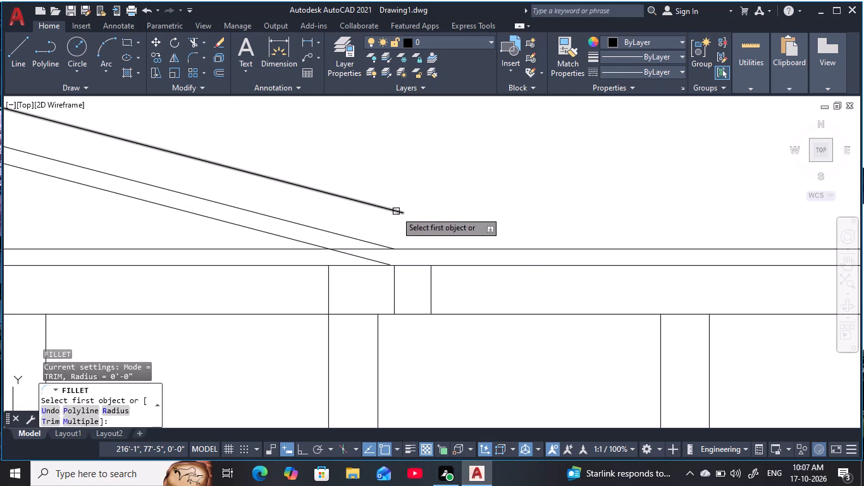
pyautogui.click(396, 211)
pyautogui.click(428, 292)
pyautogui.scroll(-2, 456, 239)
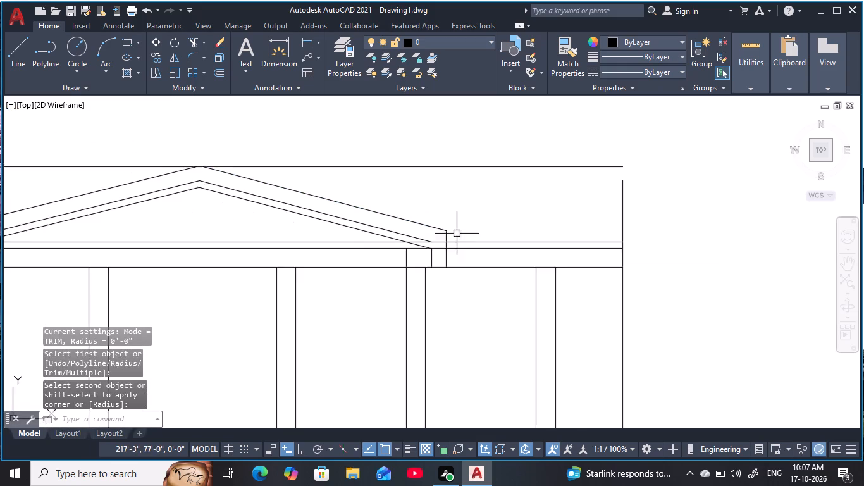
pyautogui.moveTo(457, 233); pyautogui.dragTo(521, 217, button='middle')
pyautogui.scroll(2, 490, 230)
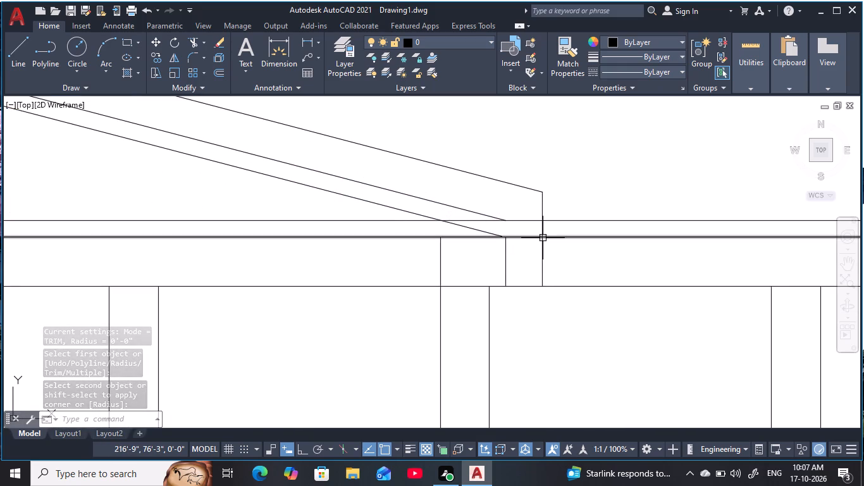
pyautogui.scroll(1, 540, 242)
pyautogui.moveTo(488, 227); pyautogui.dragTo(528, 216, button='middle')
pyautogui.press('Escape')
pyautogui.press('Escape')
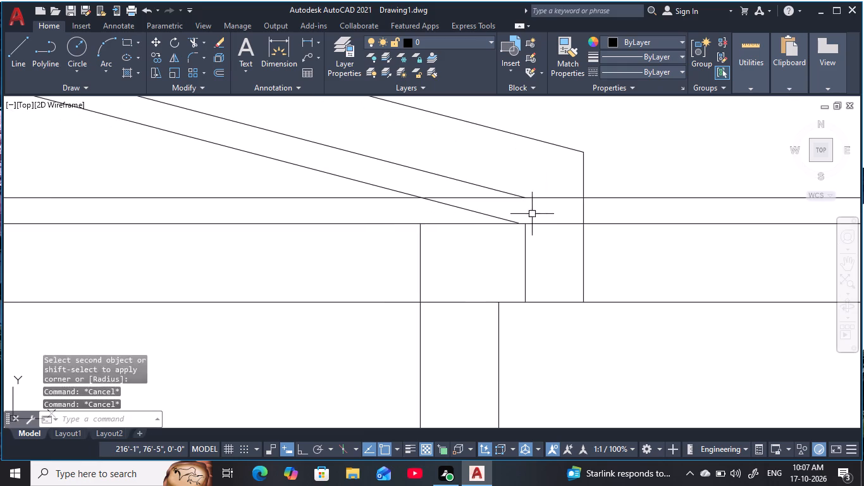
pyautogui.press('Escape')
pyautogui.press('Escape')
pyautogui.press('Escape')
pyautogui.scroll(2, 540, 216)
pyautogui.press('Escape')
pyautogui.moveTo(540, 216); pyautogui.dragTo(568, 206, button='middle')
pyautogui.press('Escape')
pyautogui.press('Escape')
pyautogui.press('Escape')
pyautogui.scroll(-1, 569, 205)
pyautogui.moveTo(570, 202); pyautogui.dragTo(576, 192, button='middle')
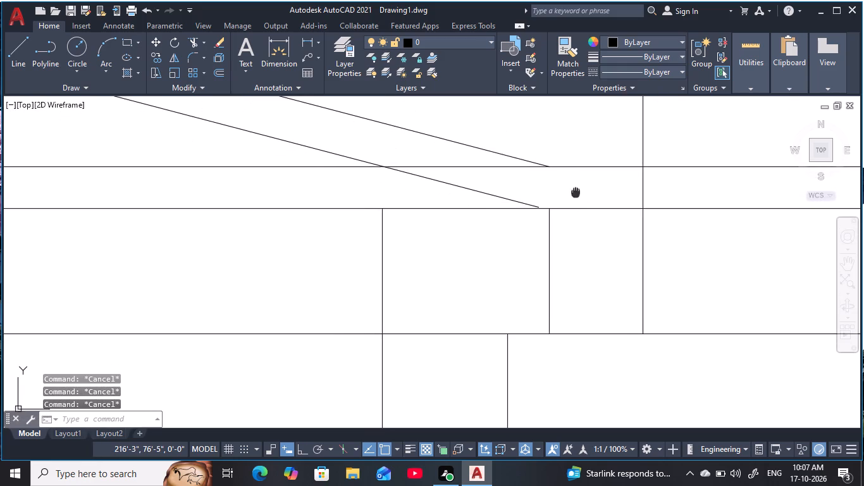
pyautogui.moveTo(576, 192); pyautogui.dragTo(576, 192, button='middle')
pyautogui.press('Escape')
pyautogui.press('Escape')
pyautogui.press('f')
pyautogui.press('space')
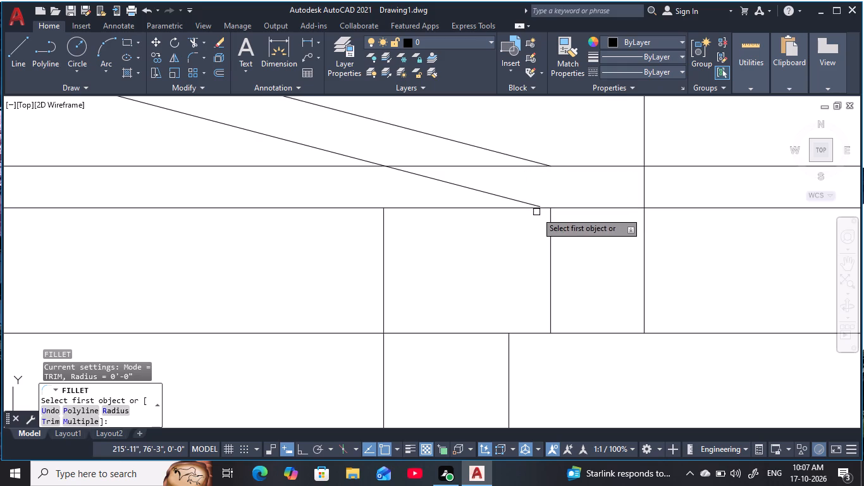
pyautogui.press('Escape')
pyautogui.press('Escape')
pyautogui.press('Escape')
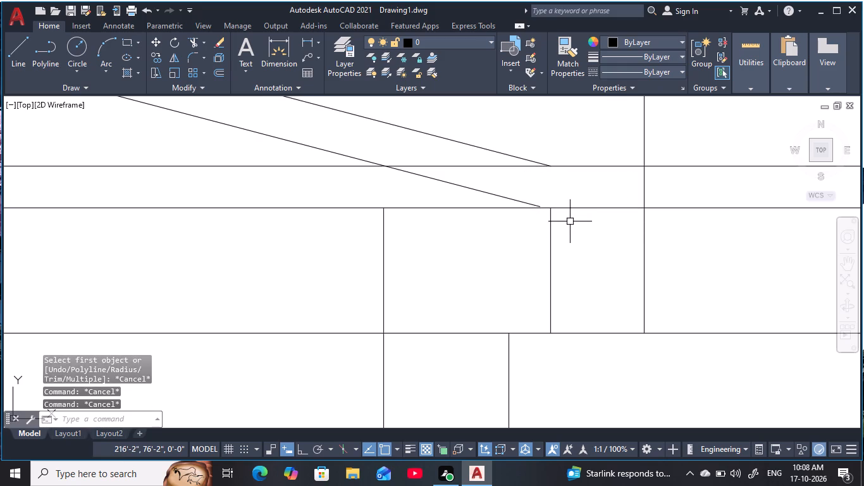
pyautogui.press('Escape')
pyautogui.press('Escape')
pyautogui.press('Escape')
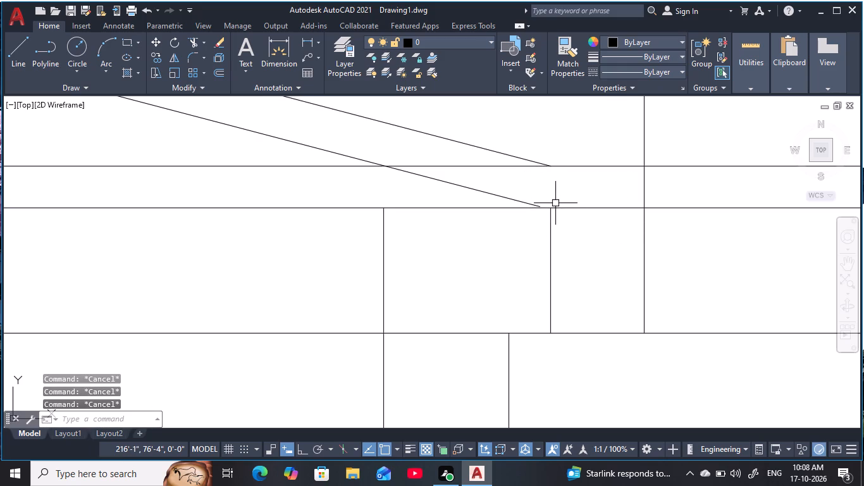
# With Ortho on, draw a vertical line about 4" long at the right eave, from the roof band's lower line up to the original sloping line.
pyautogui.press('l')
pyautogui.press('space')
pyautogui.scroll(3, 538, 203)
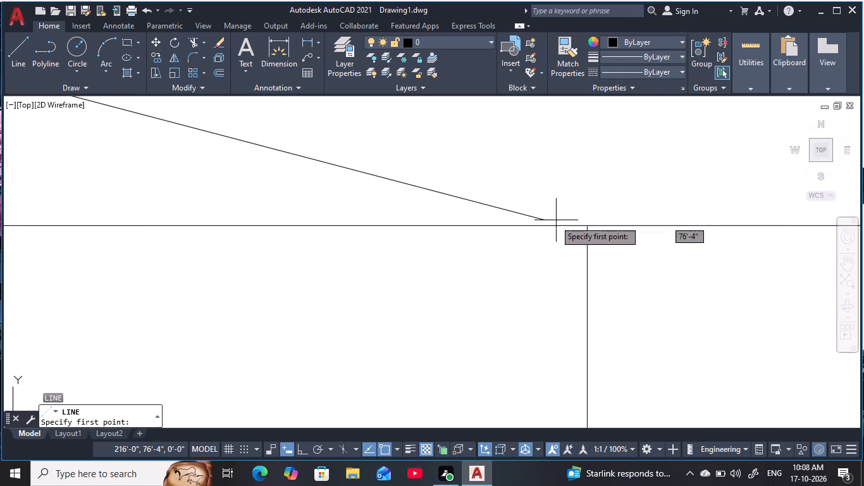
pyautogui.scroll(-3, 529, 223)
pyautogui.moveTo(533, 223); pyautogui.dragTo(567, 224, button='middle')
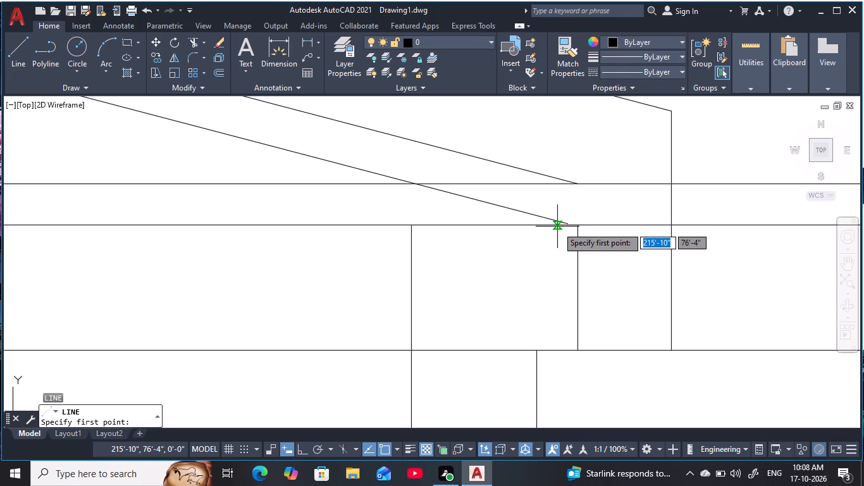
pyautogui.scroll(2, 557, 227)
pyautogui.click(556, 221)
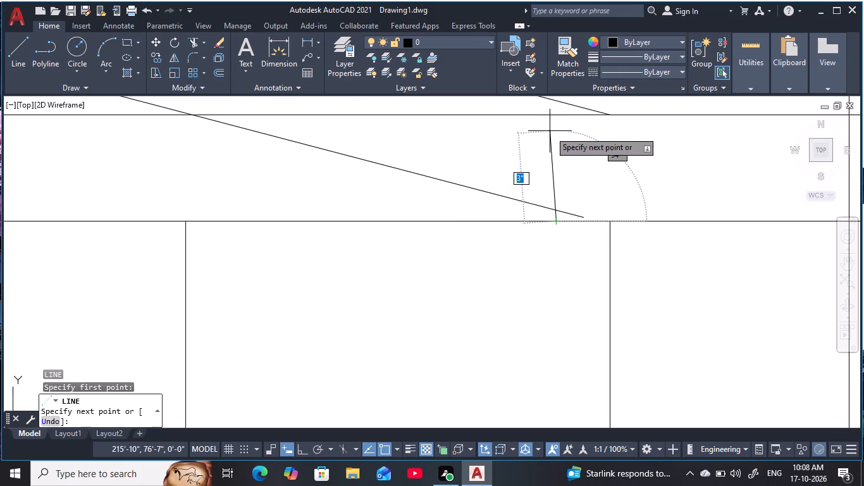
pyautogui.press('F8')
pyautogui.scroll(1, 549, 137)
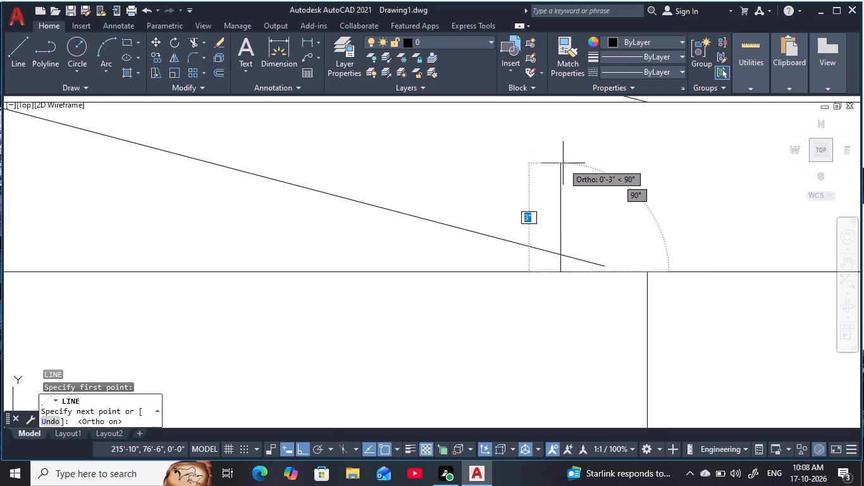
pyautogui.scroll(-2, 565, 161)
pyautogui.moveTo(570, 166); pyautogui.dragTo(567, 196, button='middle')
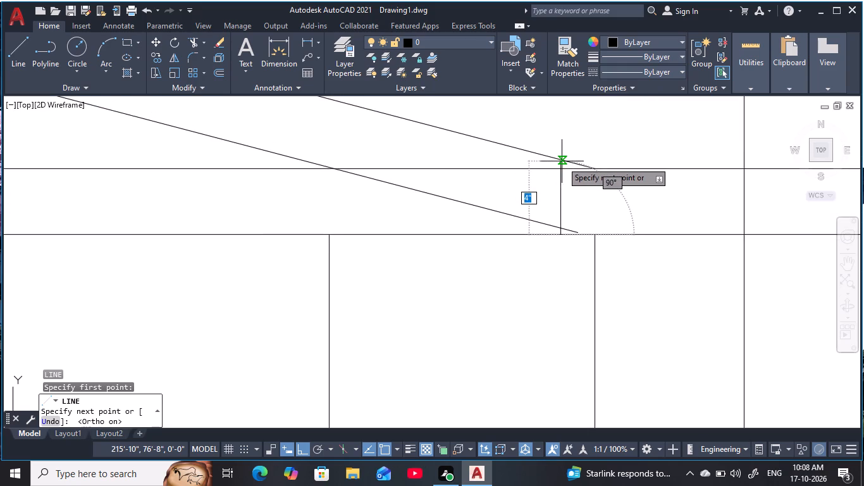
pyautogui.click(562, 160)
pyautogui.press('Escape')
pyautogui.press('Escape')
pyautogui.press('Escape')
pyautogui.press('Escape')
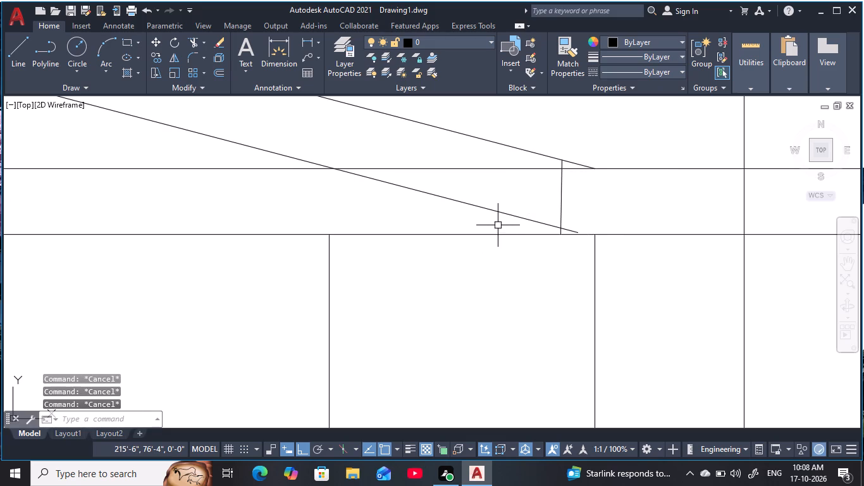
pyautogui.press('Escape')
pyautogui.press('Escape')
pyautogui.press('Escape')
# Trim the ends of the two inner right sloping lines that extend past the short vertical line at the eave.
pyautogui.write('tr')
pyautogui.press('space')
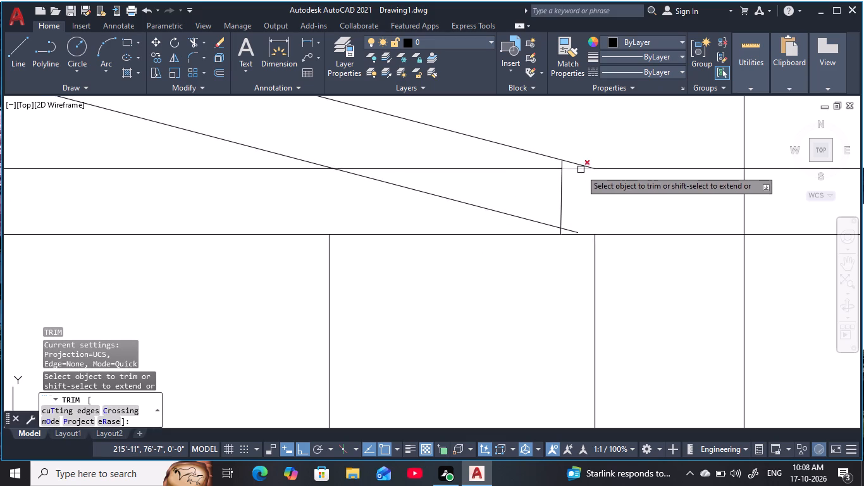
pyautogui.click(582, 165)
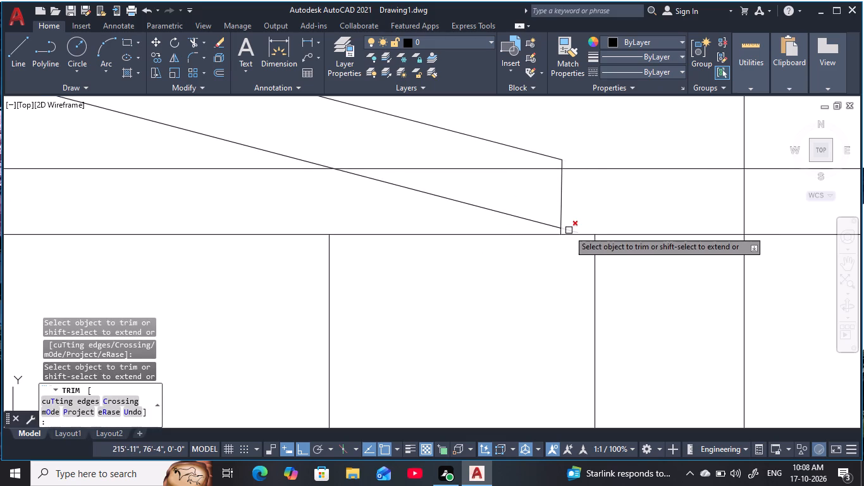
pyautogui.click(569, 230)
pyautogui.scroll(-5, 483, 233)
pyautogui.moveTo(486, 233); pyautogui.dragTo(676, 242, button='middle')
pyautogui.scroll(-1, 672, 244)
pyautogui.scroll(3, 693, 263)
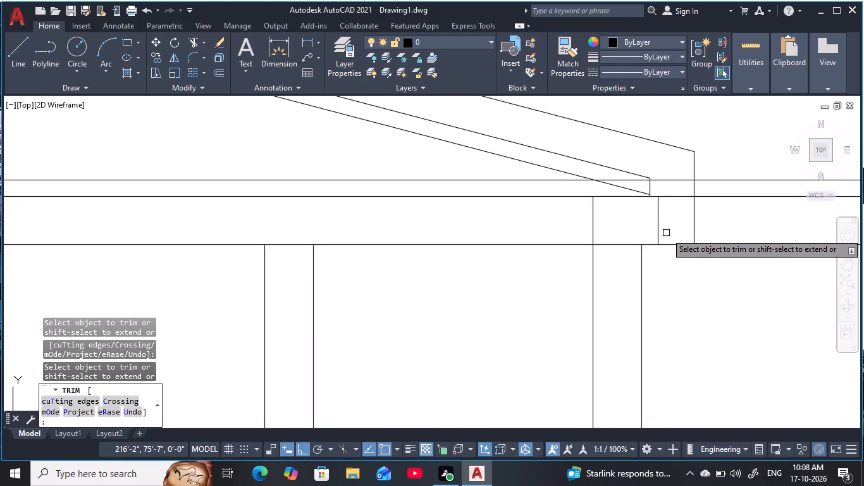
pyautogui.scroll(-1, 620, 221)
pyautogui.moveTo(587, 221); pyautogui.dragTo(794, 230, button='middle')
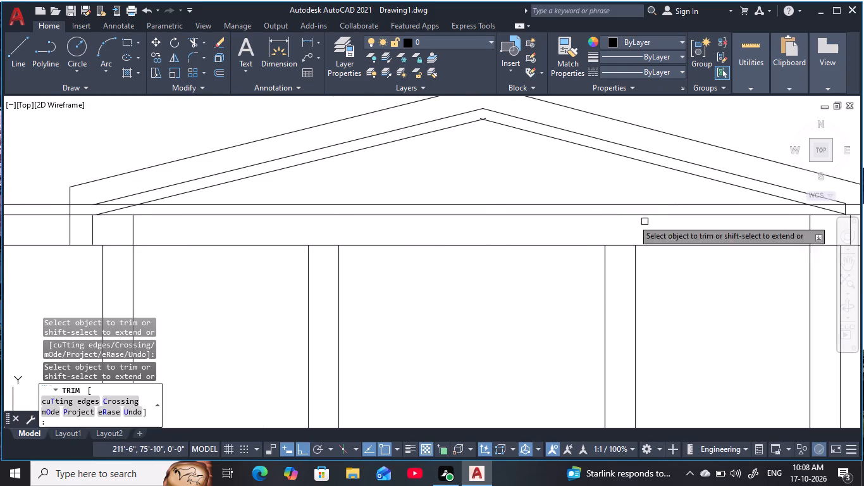
pyautogui.press('Escape')
pyautogui.press('Escape')
pyautogui.press('Escape')
pyautogui.press('Escape')
pyautogui.press('Escape')
pyautogui.moveTo(238, 198); pyautogui.dragTo(300, 203, button='middle')
pyautogui.press('Escape')
pyautogui.press('Escape')
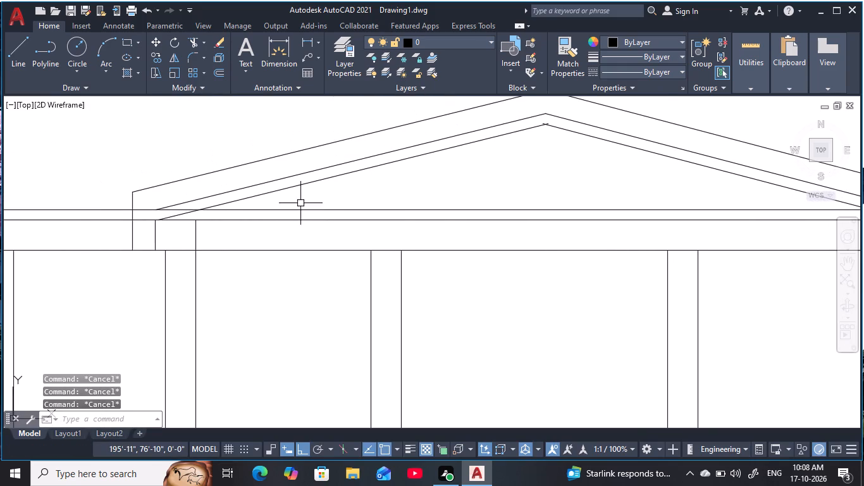
# Draw a vertical line about 1'-5" long at the left eave, from the roof band's lower line up to the original sloping line.
pyautogui.write('l')
pyautogui.press('space')
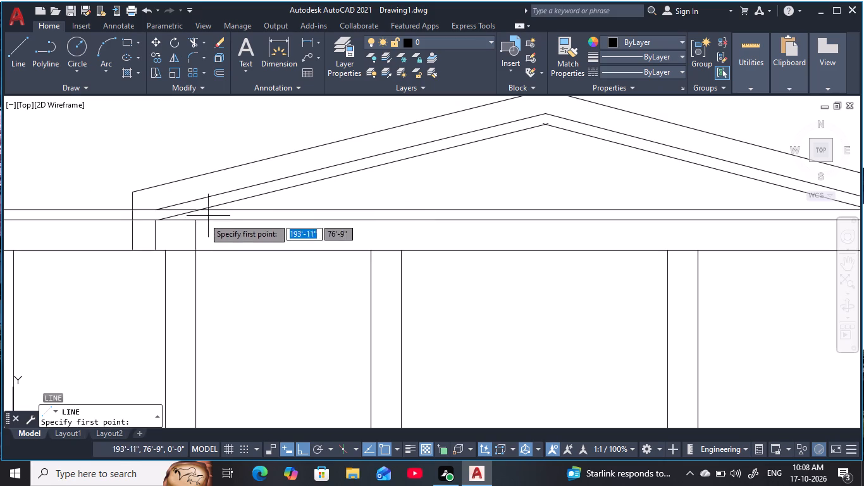
pyautogui.scroll(3, 170, 209)
pyautogui.moveTo(163, 218); pyautogui.dragTo(221, 194, button='middle')
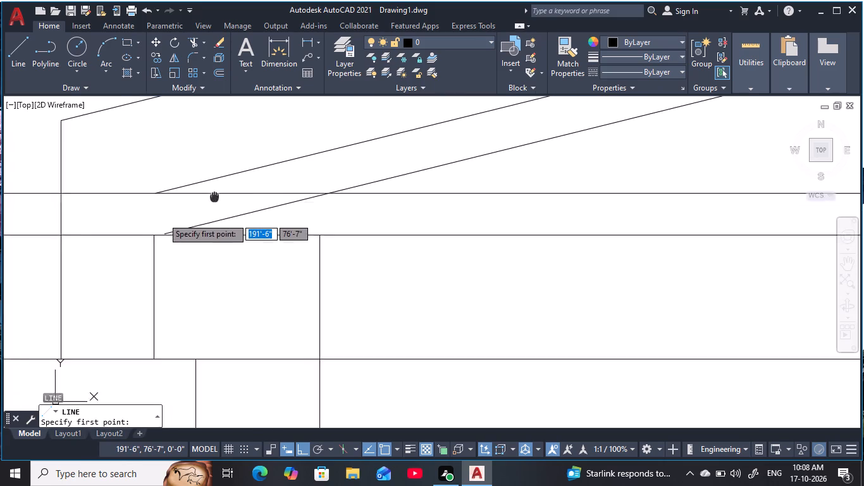
pyautogui.moveTo(221, 194); pyautogui.dragTo(262, 179, button='middle')
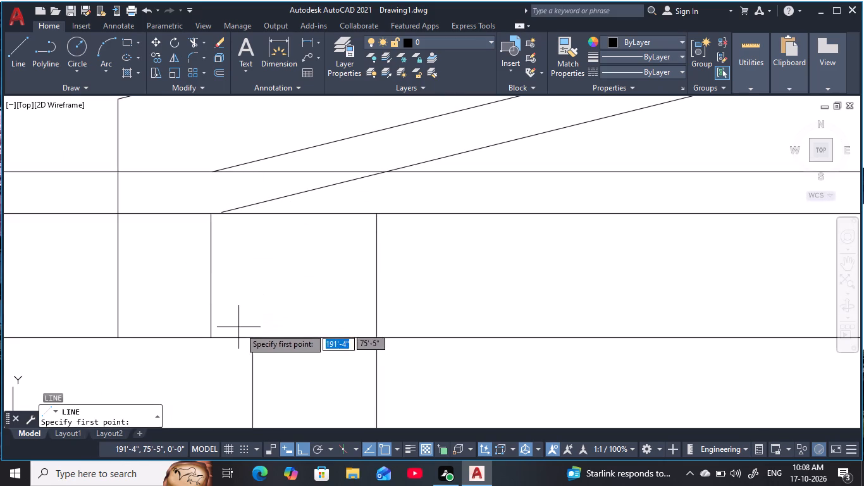
pyautogui.click(237, 333)
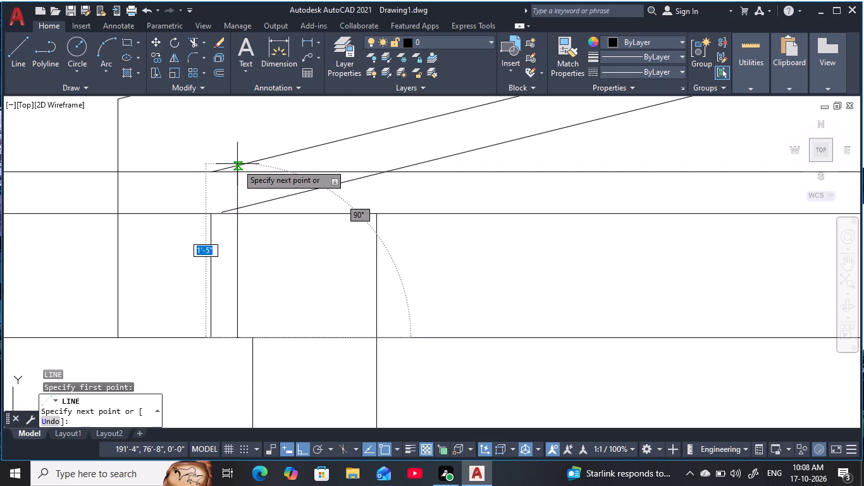
pyautogui.scroll(2, 240, 165)
pyautogui.scroll(-1, 240, 165)
pyautogui.scroll(4, 240, 165)
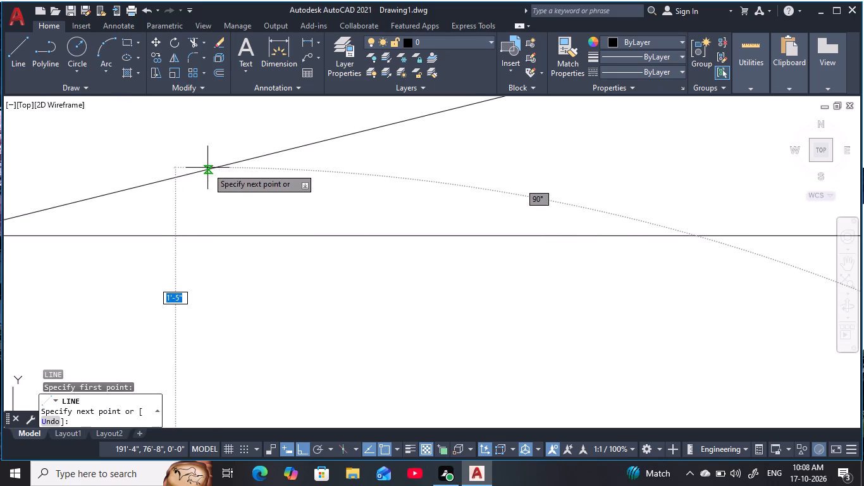
pyautogui.click(207, 170)
pyautogui.press('Escape')
pyautogui.press('Escape')
pyautogui.press('Escape')
# Examine closely where the new left-eave vertical line meets the gable's inner sloping lines.
pyautogui.scroll(-1, 249, 209)
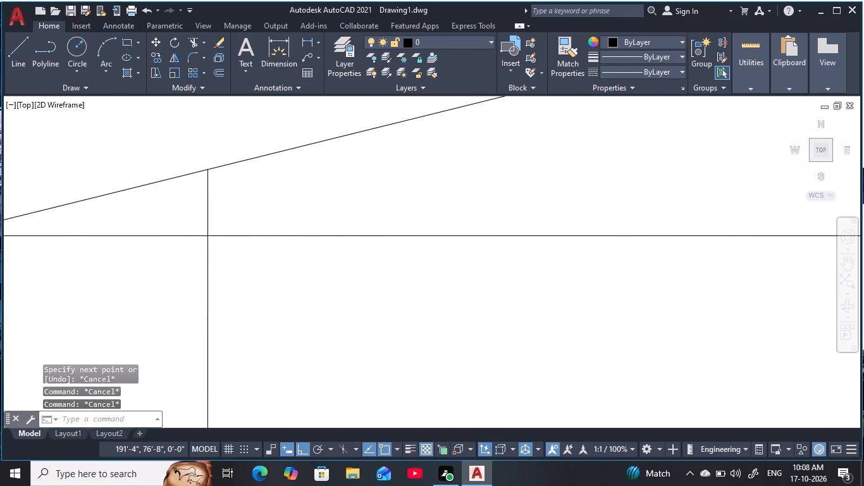
pyautogui.scroll(-1, 214, 198)
pyautogui.scroll(5, 242, 193)
pyautogui.scroll(4, 28, 178)
pyautogui.moveTo(32, 178); pyautogui.dragTo(552, 305, button='middle')
pyautogui.scroll(1, 540, 304)
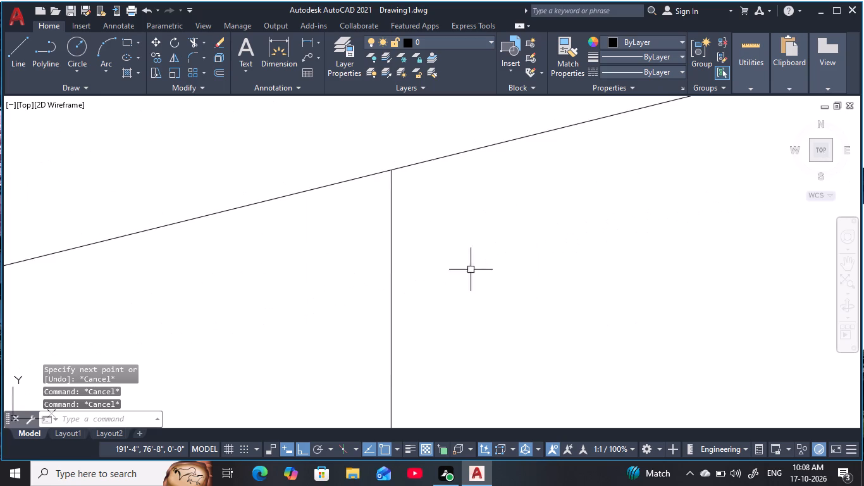
pyautogui.scroll(3, 394, 206)
pyautogui.moveTo(388, 227); pyautogui.dragTo(371, 383, button='middle')
pyautogui.press('Escape')
pyautogui.scroll(-7, 373, 380)
pyautogui.press('Escape')
pyautogui.scroll(-6, 382, 358)
pyautogui.moveTo(383, 358); pyautogui.dragTo(382, 348, button='middle')
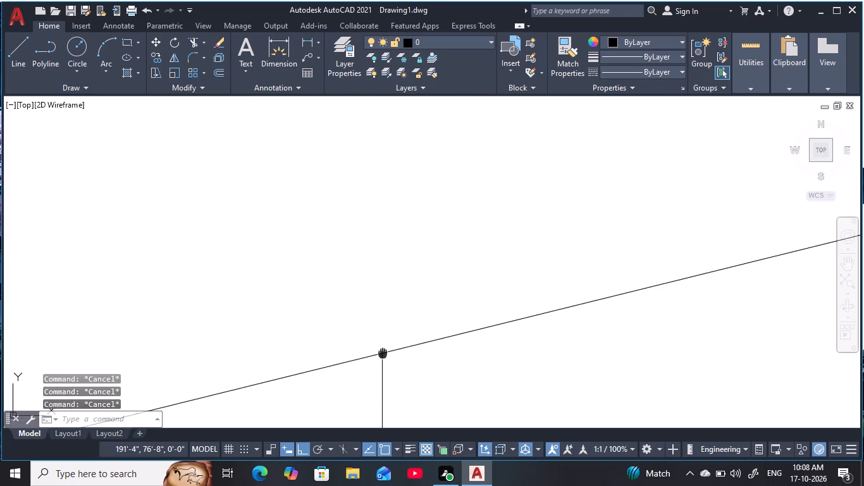
pyautogui.moveTo(382, 348); pyautogui.dragTo(374, 274, button='middle')
pyautogui.press('Escape')
pyautogui.scroll(-6, 379, 240)
pyautogui.press('Escape')
pyautogui.press('Escape')
pyautogui.scroll(-1, 375, 288)
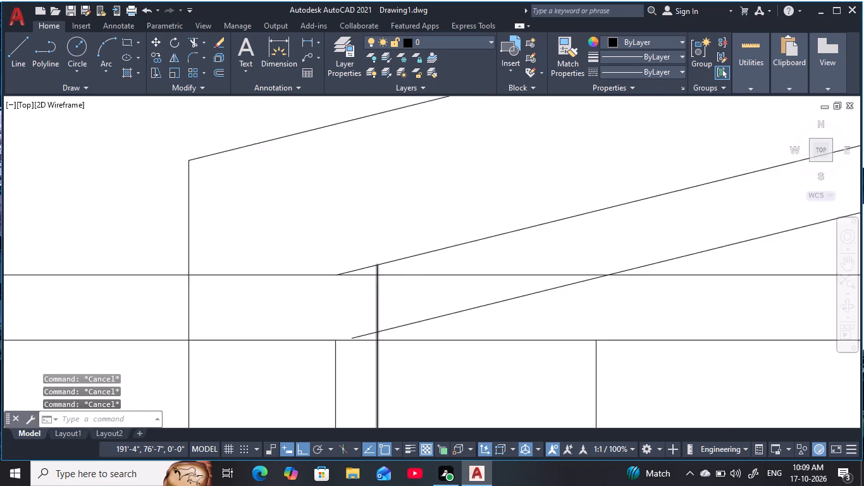
pyautogui.scroll(-1, 376, 293)
pyautogui.moveTo(376, 293); pyautogui.dragTo(351, 249, button='middle')
pyautogui.press('Escape')
pyautogui.scroll(-1, 373, 266)
pyautogui.press('Escape')
pyautogui.press('Escape')
pyautogui.press('Escape')
pyautogui.press('Escape')
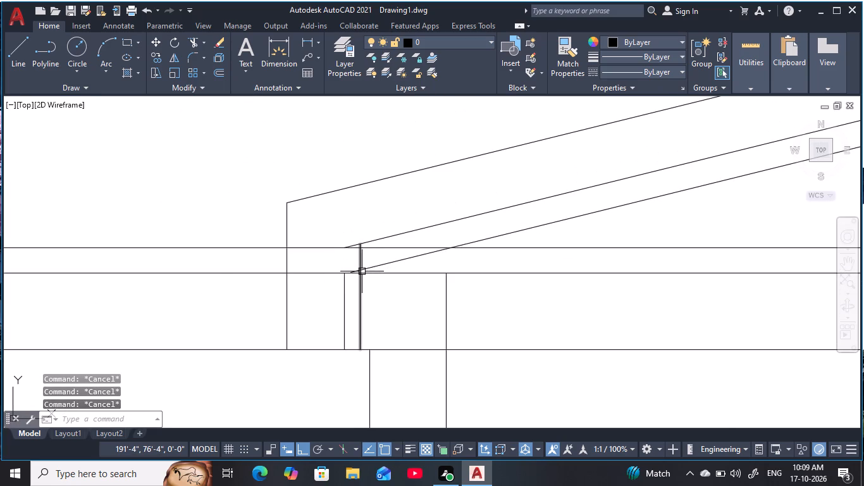
# Trim the ends of the two inner left sloping lines that extend past the new vertical line at the eave.
pyautogui.write('tr')
pyautogui.press('space')
pyautogui.press('space')
pyautogui.scroll(4, 361, 271)
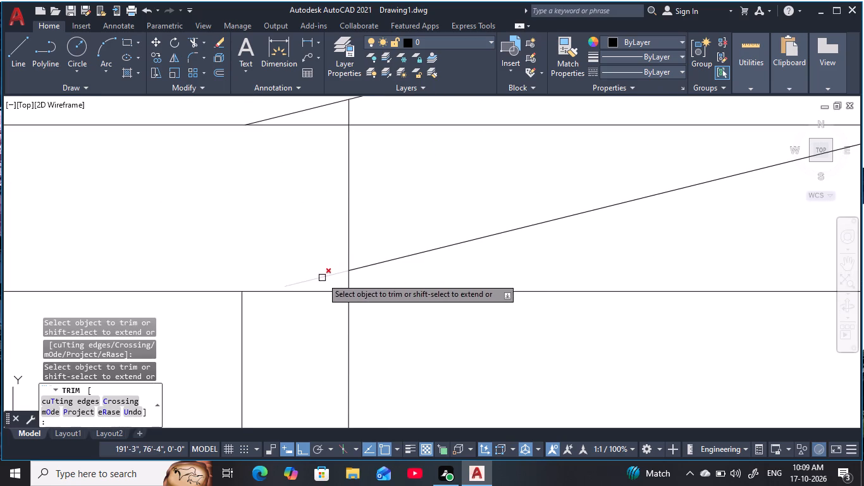
pyautogui.click(322, 278)
pyautogui.click(282, 116)
# Trim the piece of the roof band's upper line between the left eave's short vertical line and the lowest sloping line.
pyautogui.scroll(-2, 357, 219)
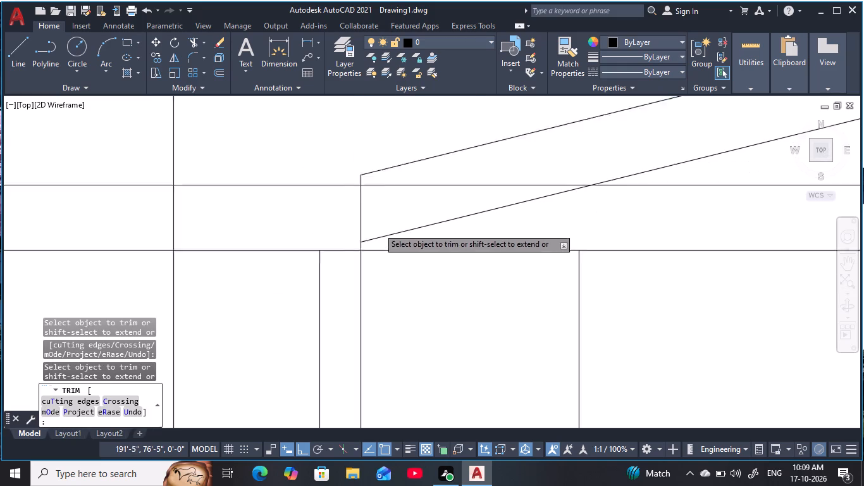
pyautogui.scroll(-3, 379, 228)
pyautogui.moveTo(395, 266); pyautogui.dragTo(360, 252, button='middle')
pyautogui.scroll(-1, 363, 252)
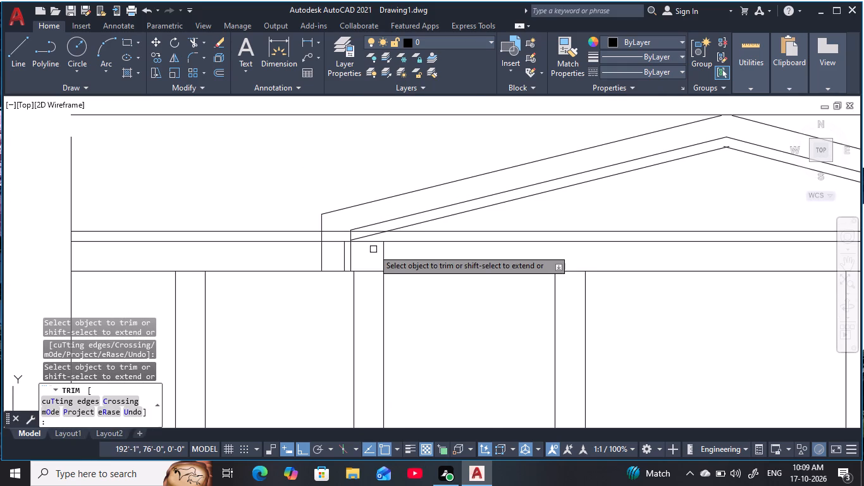
pyautogui.scroll(2, 351, 236)
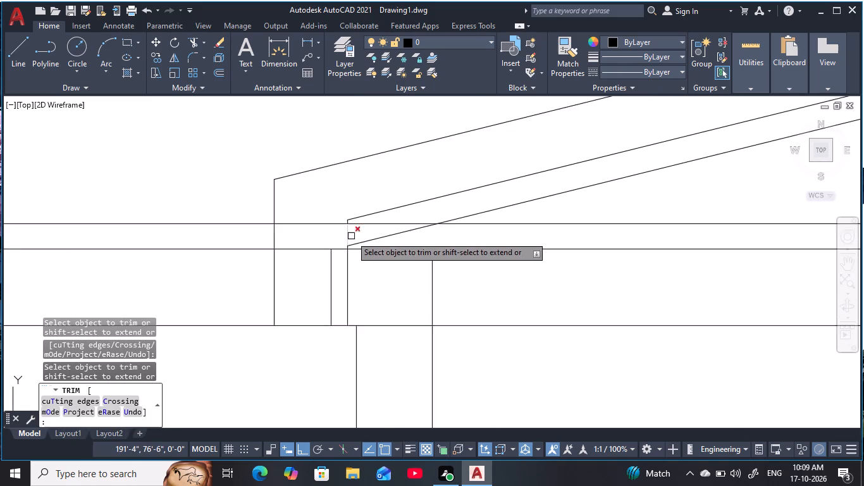
pyautogui.scroll(1, 351, 236)
pyautogui.click(397, 215)
# Trim the piece of the roof band's upper line between the lowest sloping line and the right eave's short vertical line.
pyautogui.scroll(-2, 589, 239)
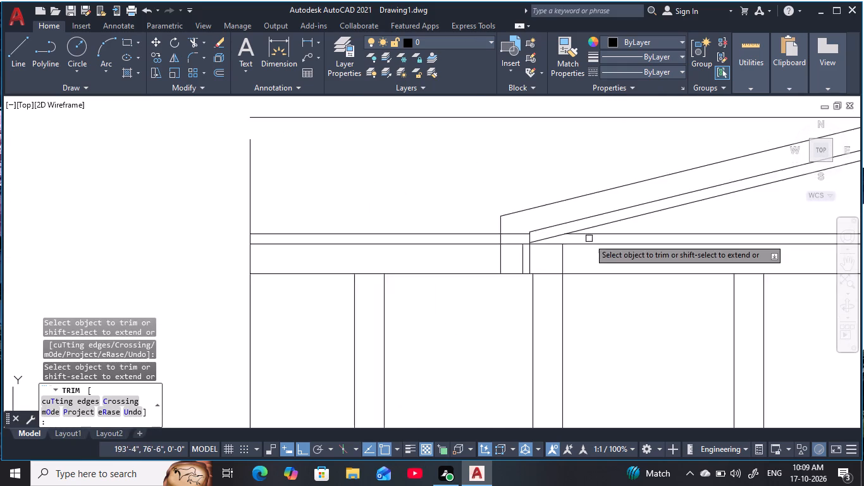
pyautogui.scroll(-3, 589, 239)
pyautogui.moveTo(589, 240); pyautogui.dragTo(384, 213, button='middle')
pyautogui.scroll(3, 385, 213)
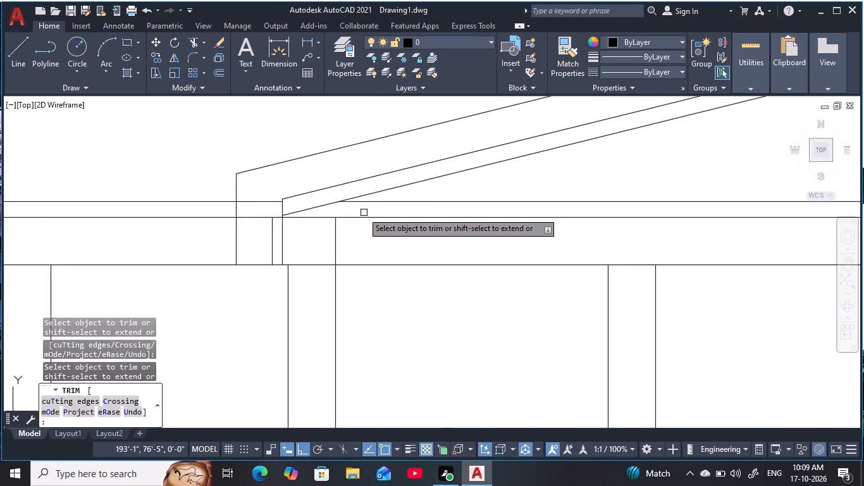
pyautogui.scroll(2, 362, 211)
pyautogui.moveTo(362, 211); pyautogui.dragTo(376, 211, button='middle')
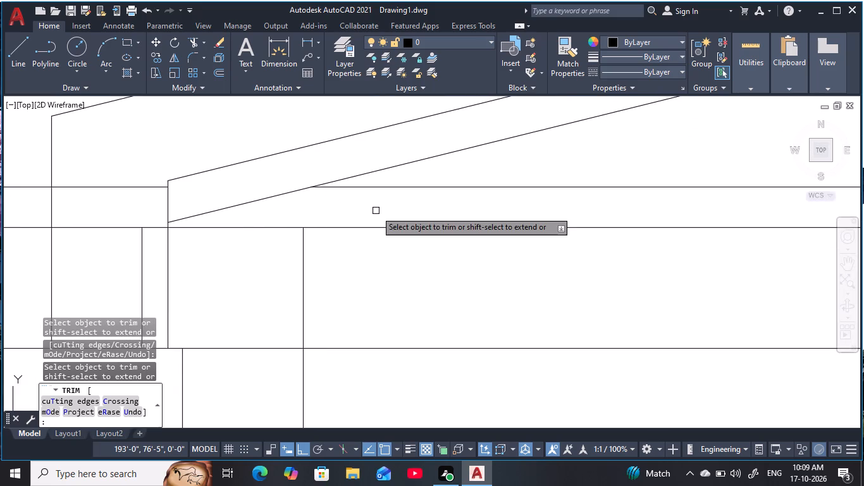
pyautogui.scroll(-2, 363, 212)
pyautogui.moveTo(314, 203); pyautogui.dragTo(188, 183, button='middle')
pyautogui.scroll(-1, 190, 182)
pyautogui.scroll(-1, 588, 264)
pyautogui.moveTo(557, 255); pyautogui.dragTo(324, 267, button='middle')
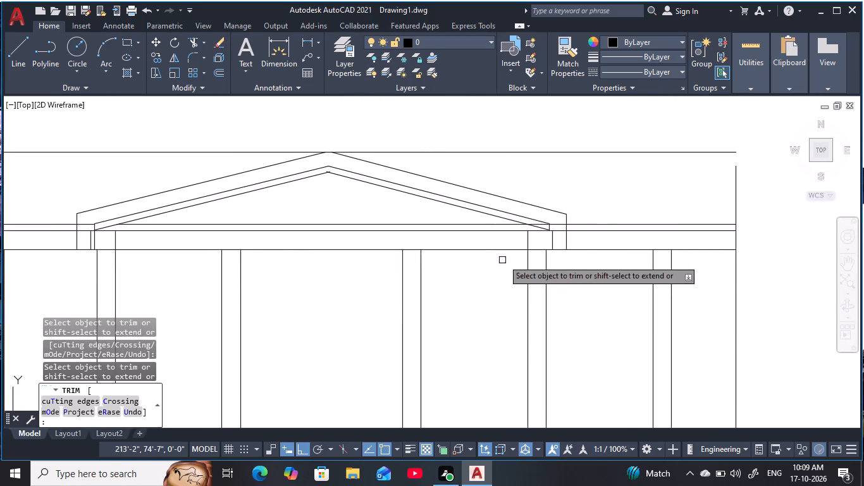
pyautogui.scroll(4, 529, 230)
pyautogui.click(561, 205)
pyautogui.scroll(-1, 443, 280)
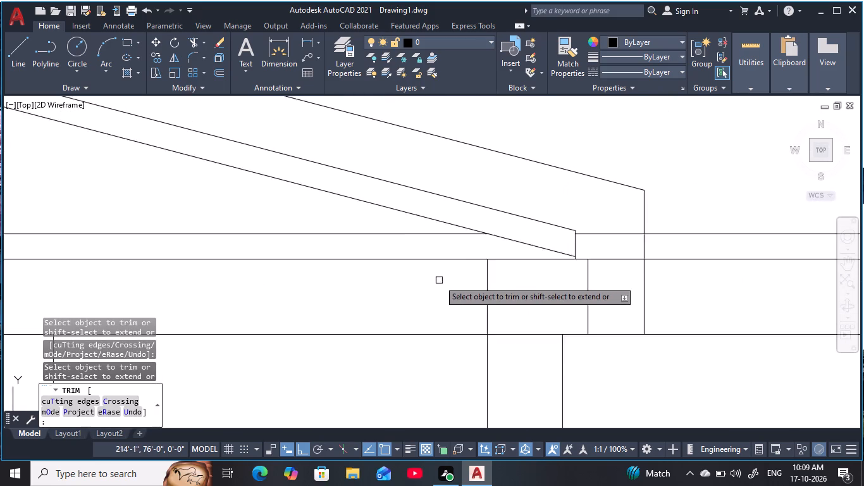
pyautogui.scroll(-4, 439, 280)
pyautogui.moveTo(417, 285); pyautogui.dragTo(493, 284, button='middle')
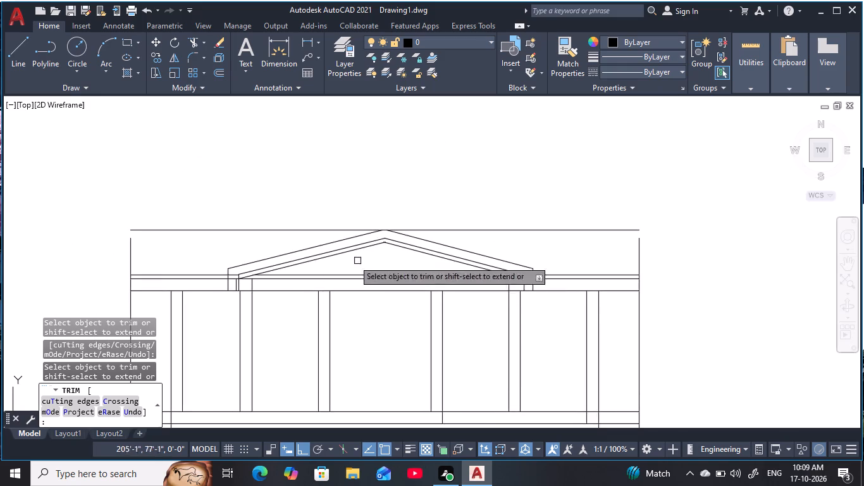
pyautogui.scroll(3, 265, 258)
pyautogui.moveTo(281, 272); pyautogui.dragTo(367, 227, button='middle')
pyautogui.press('Escape')
pyautogui.press('Escape')
pyautogui.press('Escape')
pyautogui.press('Escape')
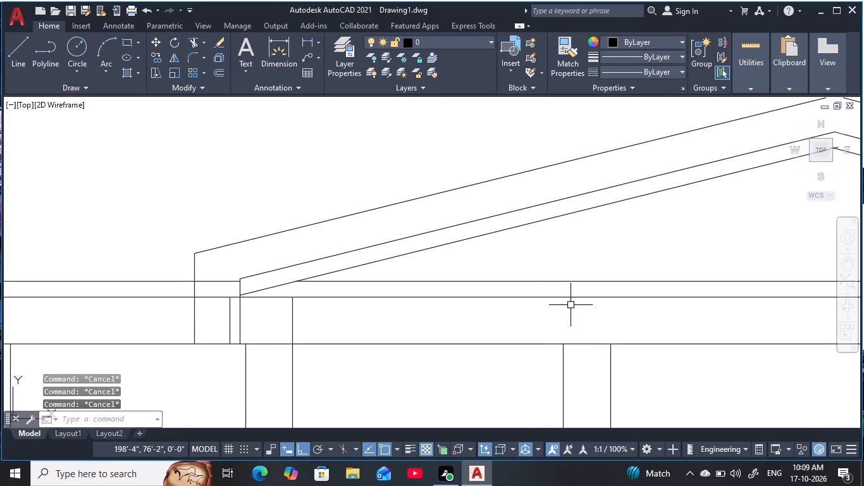
# Trim away the part of the new left-eave vertical line below the roof band's middle line.
pyautogui.scroll(-4, 571, 305)
pyautogui.moveTo(540, 302); pyautogui.dragTo(505, 276, button='middle')
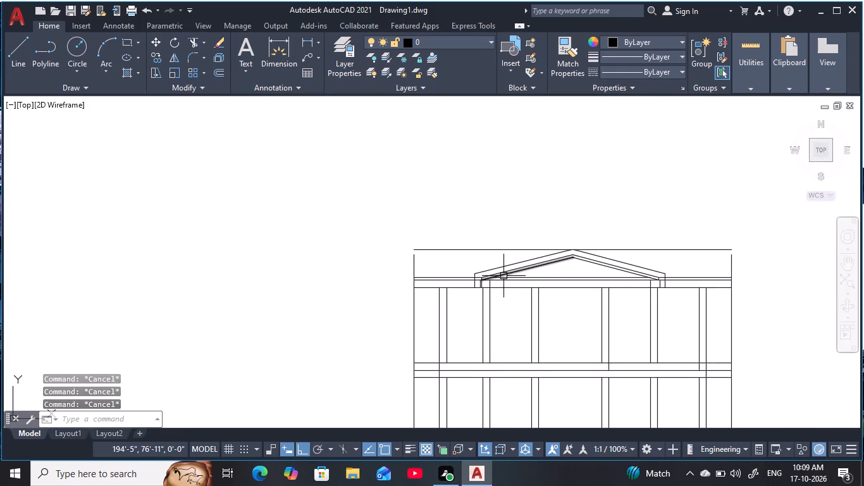
pyautogui.scroll(-2, 479, 303)
pyautogui.moveTo(526, 308); pyautogui.dragTo(502, 276, button='middle')
pyautogui.scroll(5, 509, 269)
pyautogui.moveTo(509, 269); pyautogui.dragTo(433, 242, button='middle')
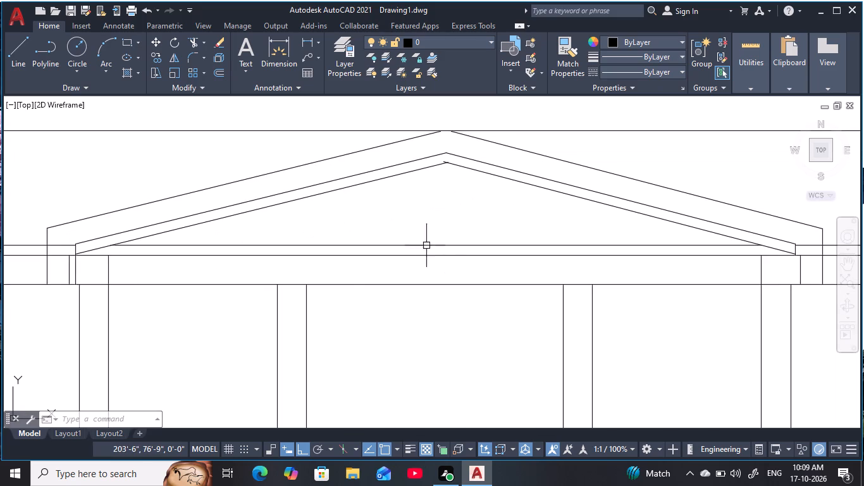
pyautogui.press('Escape')
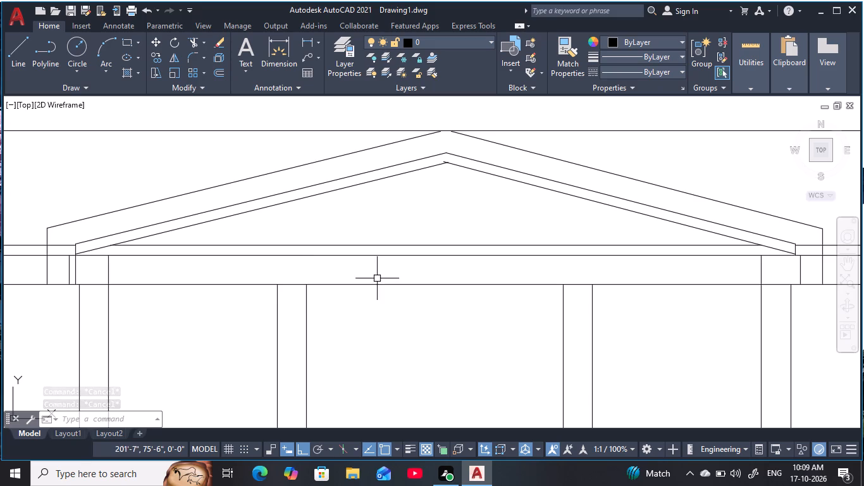
pyautogui.moveTo(70, 256); pyautogui.dragTo(127, 225, button='middle')
pyautogui.scroll(3, 129, 235)
pyautogui.press('Escape')
pyautogui.write('tr')
pyautogui.press('space')
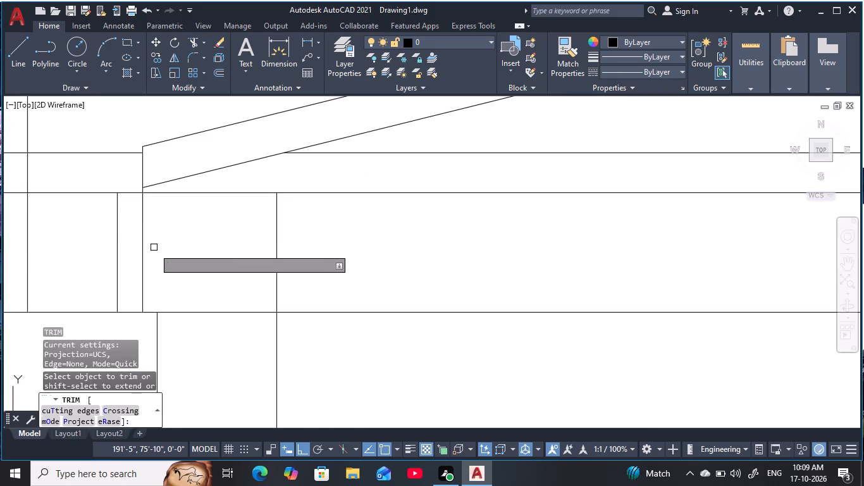
pyautogui.click(154, 251)
pyautogui.click(125, 258)
pyautogui.scroll(-3, 383, 300)
# Inspect both eave corners and the gable's apex to compare how their lines end.
pyautogui.moveTo(439, 298); pyautogui.dragTo(168, 280, button='middle')
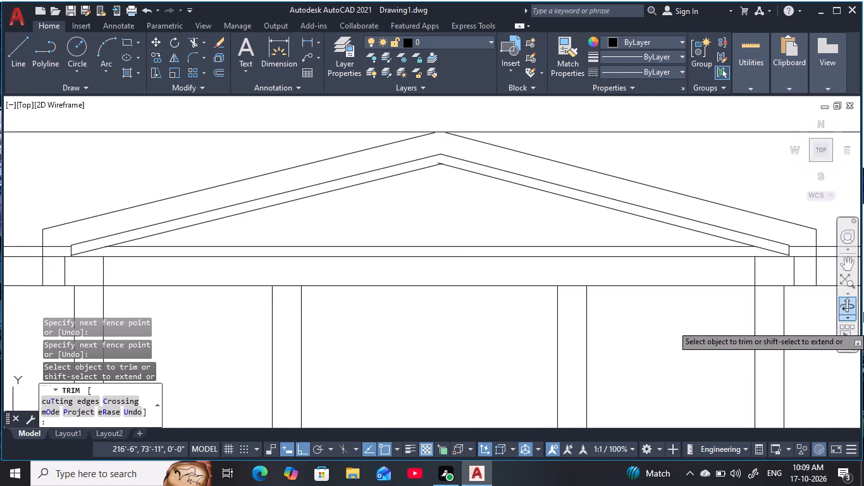
pyautogui.scroll(3, 798, 278)
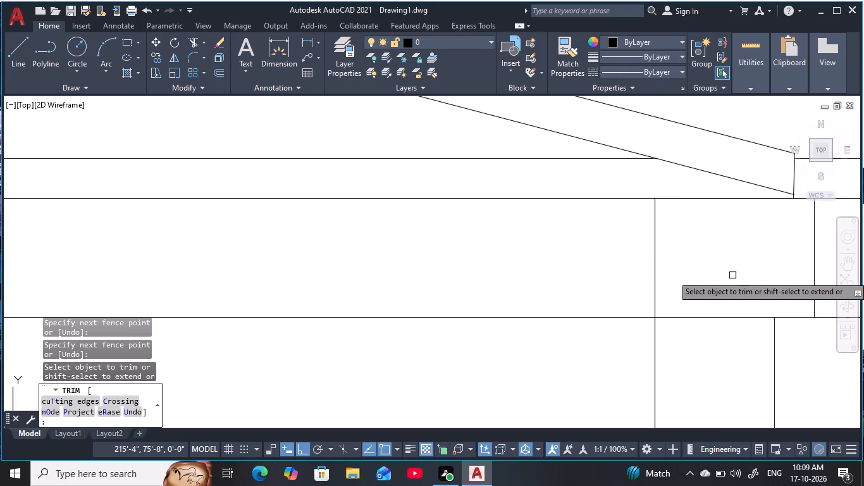
pyautogui.scroll(-2, 732, 275)
pyautogui.scroll(-2, 488, 289)
pyautogui.moveTo(466, 283); pyautogui.dragTo(476, 283, button='middle')
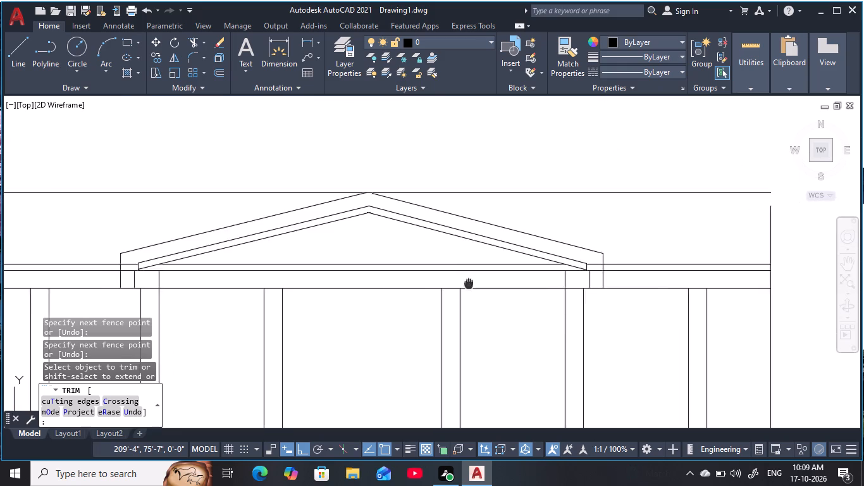
pyautogui.moveTo(476, 283); pyautogui.dragTo(595, 282, button='middle')
pyautogui.scroll(3, 288, 280)
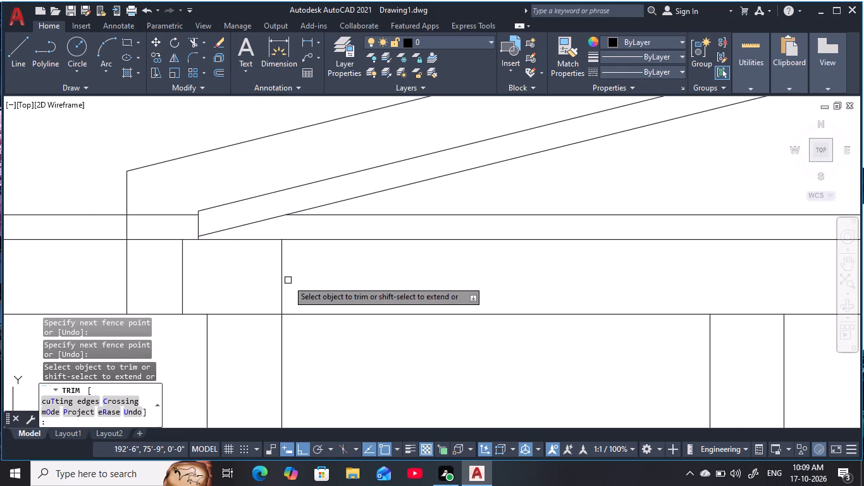
pyautogui.scroll(-2, 330, 282)
pyautogui.moveTo(341, 282); pyautogui.dragTo(163, 256, button='middle')
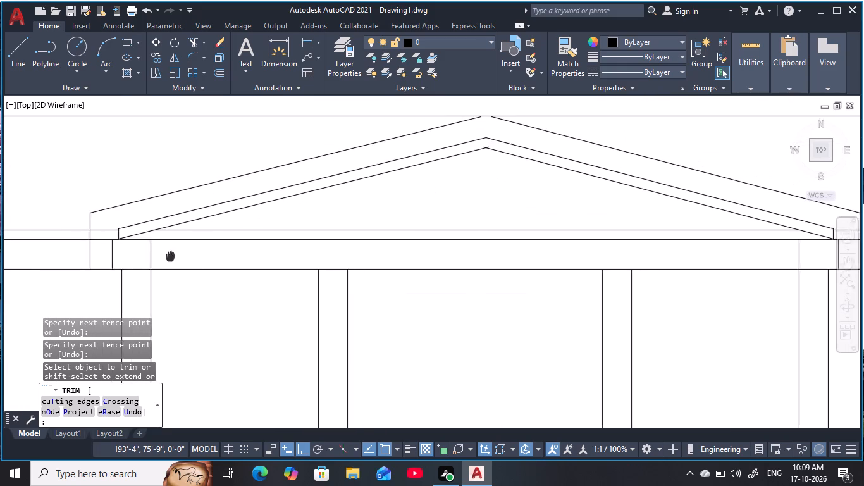
pyautogui.moveTo(163, 256); pyautogui.dragTo(138, 255, button='middle')
pyautogui.scroll(-1, 138, 255)
pyautogui.press('Escape')
pyautogui.press('Escape')
pyautogui.press('Escape')
pyautogui.scroll(3, 330, 189)
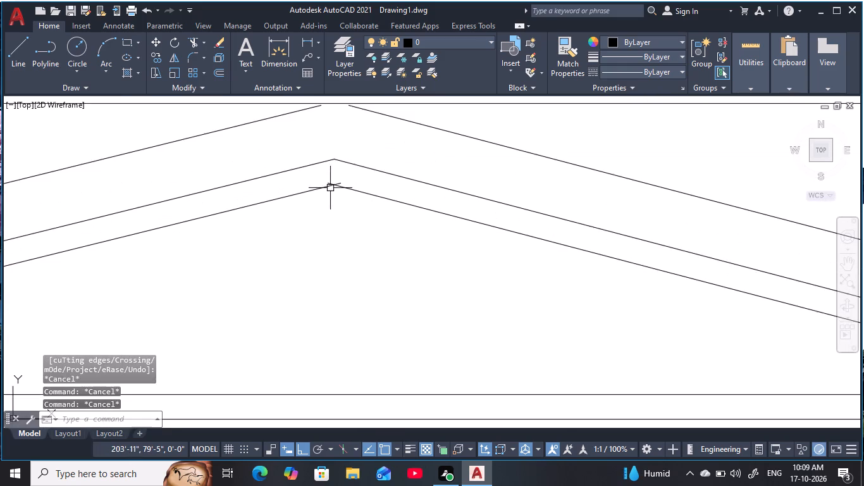
pyautogui.moveTo(330, 188); pyautogui.dragTo(340, 236, button='middle')
pyautogui.press('Escape')
pyautogui.scroll(-1, 340, 236)
pyautogui.press('Escape')
pyautogui.scroll(-2, 349, 206)
pyautogui.moveTo(350, 206); pyautogui.dragTo(366, 204, button='middle')
pyautogui.scroll(-1, 351, 204)
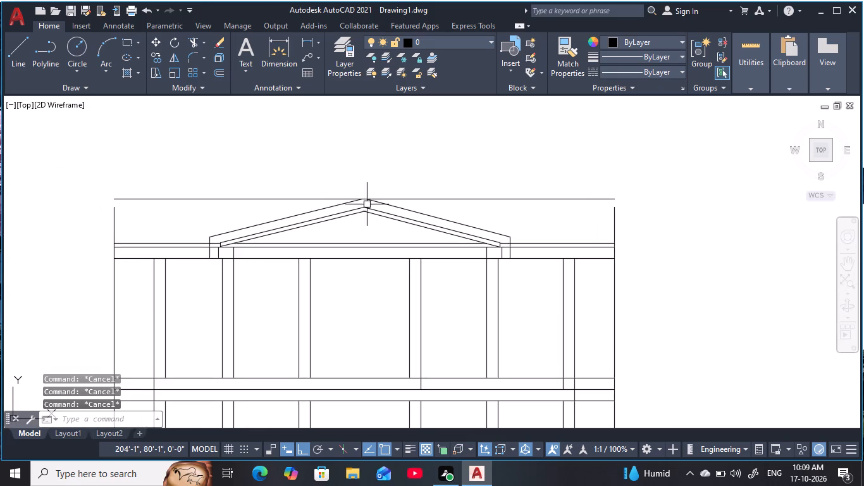
pyautogui.press('Escape')
pyautogui.press('Escape')
pyautogui.press('Escape')
pyautogui.press('Escape')
# Fillet the top horizontal line above the gable with the building's right vertical edge into a sharp corner.
pyautogui.press('f')
pyautogui.press('space')
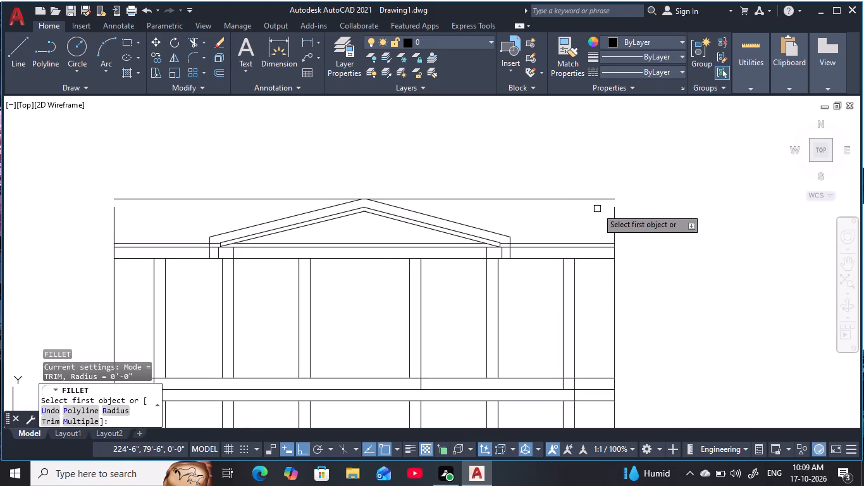
pyautogui.click(597, 199)
pyautogui.click(614, 216)
pyautogui.press('Escape')
pyautogui.scroll(-2, 555, 247)
pyautogui.moveTo(559, 247); pyautogui.dragTo(562, 233, button='middle')
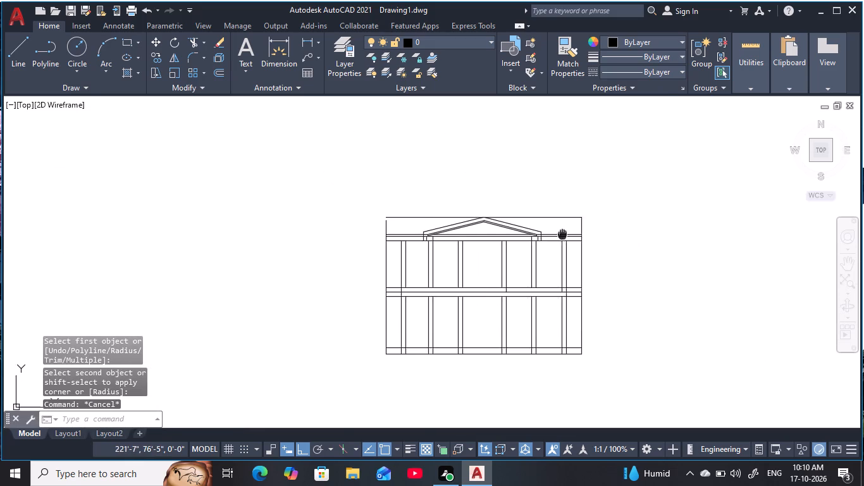
pyautogui.moveTo(562, 233); pyautogui.dragTo(567, 220, button='middle')
pyautogui.scroll(2, 491, 234)
pyautogui.middleClick(491, 234)
pyautogui.press('Escape')
pyautogui.press('Escape')
pyautogui.press('Escape')
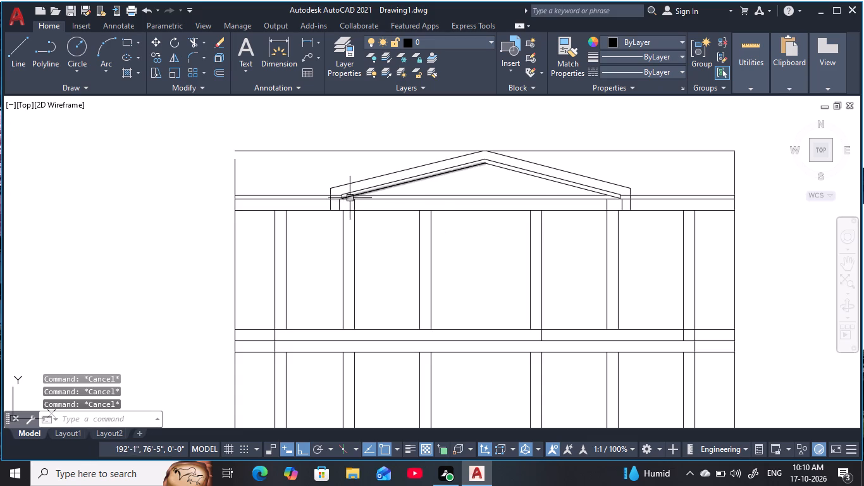
# Examine the gable's left and right eave corners and its apex for how their lines meet.
pyautogui.scroll(2, 350, 198)
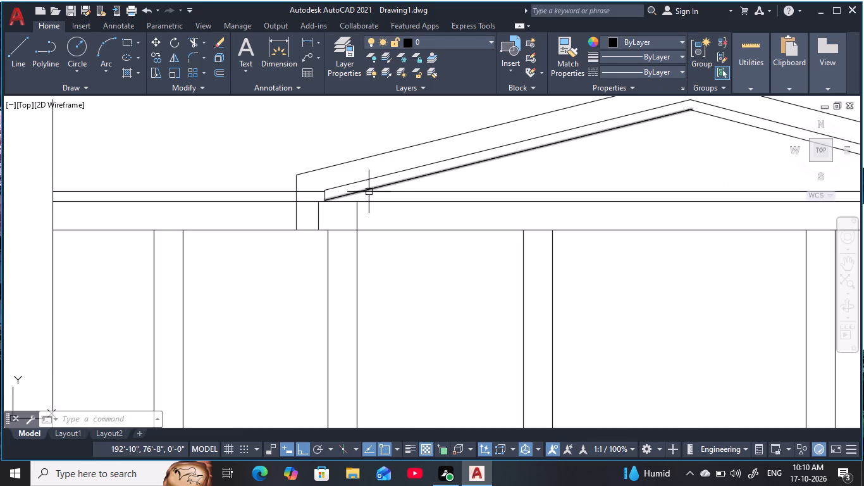
pyautogui.moveTo(364, 173); pyautogui.dragTo(253, 203, button='middle')
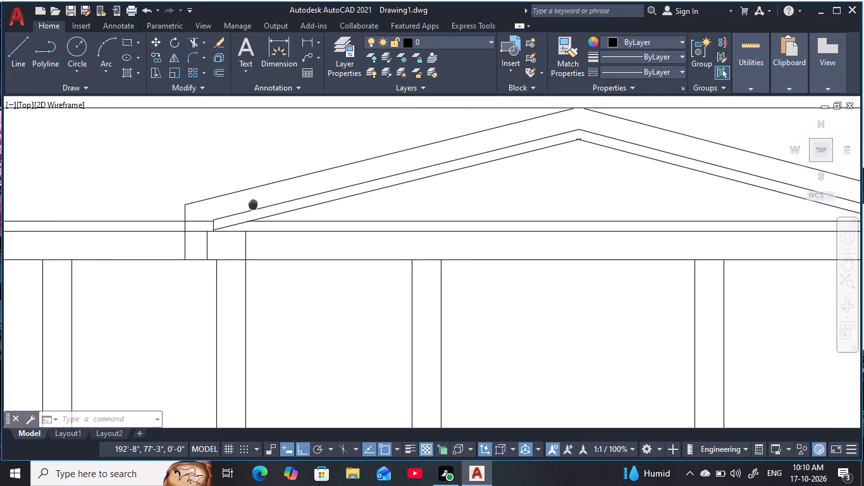
pyautogui.moveTo(253, 203); pyautogui.dragTo(252, 206, button='middle')
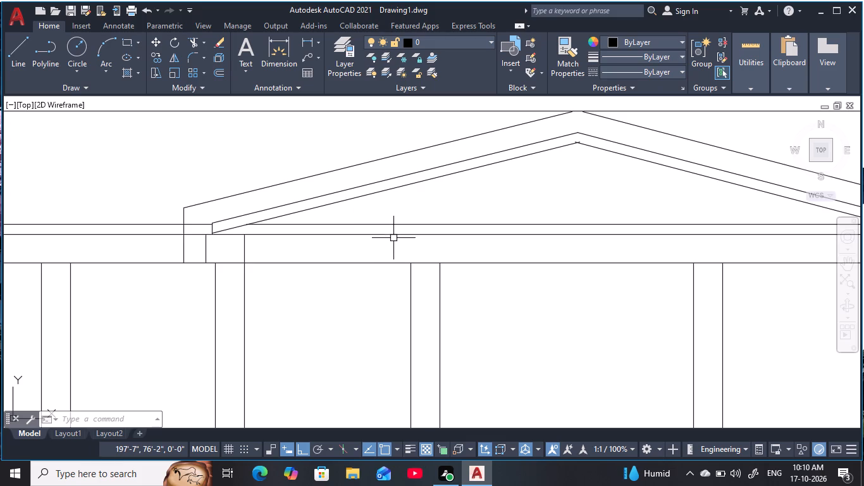
pyautogui.scroll(-1, 396, 238)
pyautogui.moveTo(505, 205); pyautogui.dragTo(441, 209, button='middle')
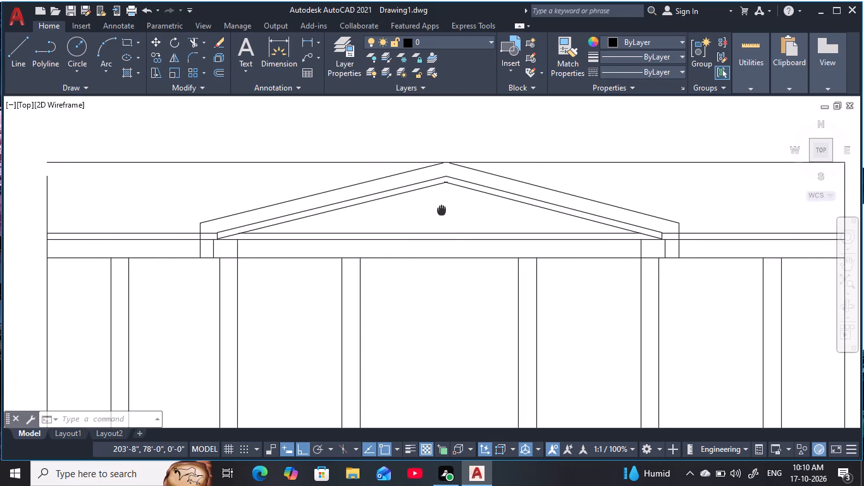
pyautogui.moveTo(441, 209); pyautogui.dragTo(441, 209, button='middle')
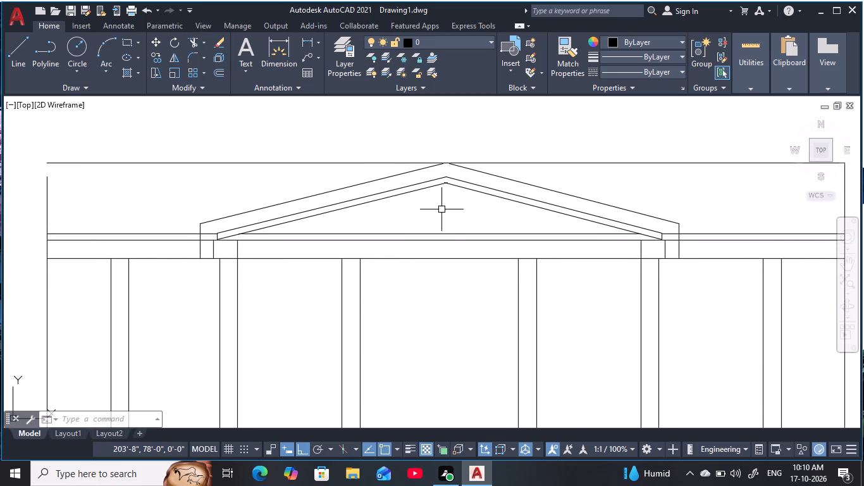
pyautogui.scroll(2, 663, 224)
pyautogui.scroll(-1, 670, 230)
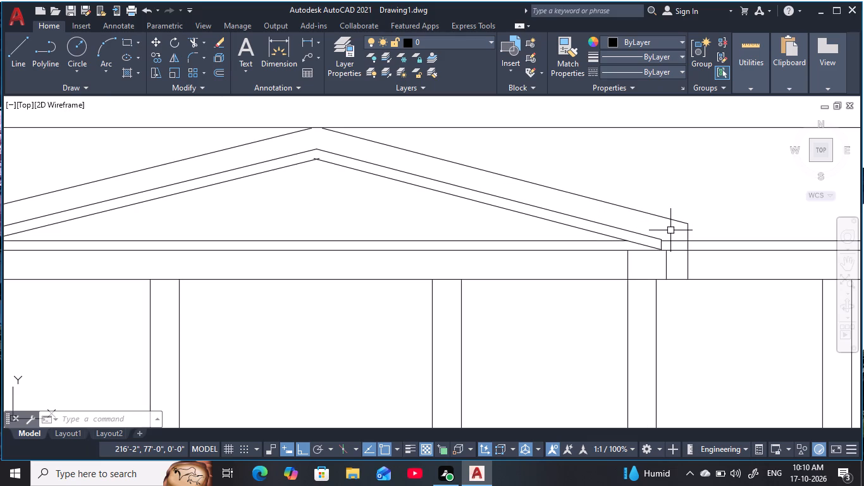
pyautogui.scroll(-1, 639, 232)
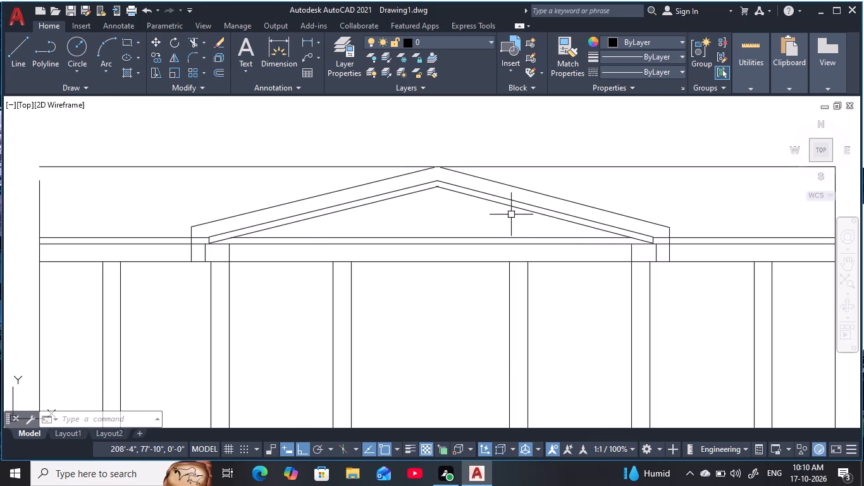
pyautogui.scroll(-1, 483, 215)
pyautogui.moveTo(469, 217); pyautogui.dragTo(464, 240, button='middle')
pyautogui.scroll(2, 458, 206)
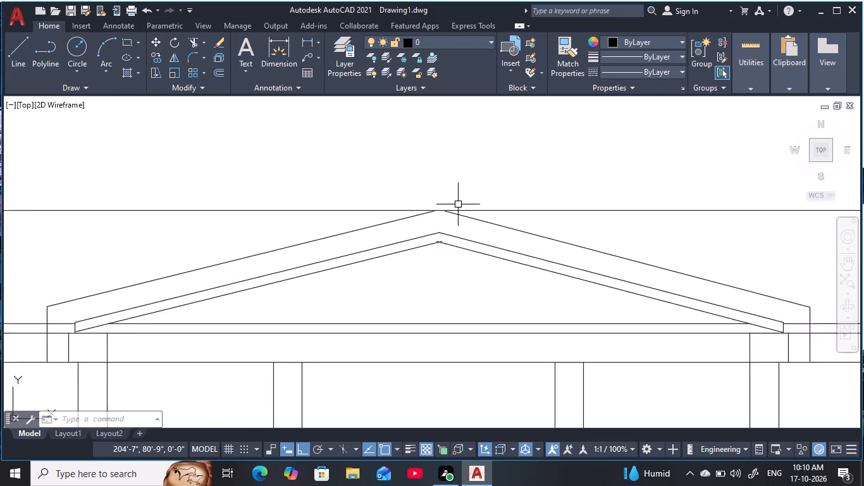
# Offset the top horizontal line above the gable upward by 4 inches.
pyautogui.scroll(2, 458, 204)
pyautogui.moveTo(462, 199); pyautogui.dragTo(469, 175, button='middle')
pyautogui.press('Escape')
pyautogui.press('Escape')
pyautogui.press('Escape')
pyautogui.write('o')
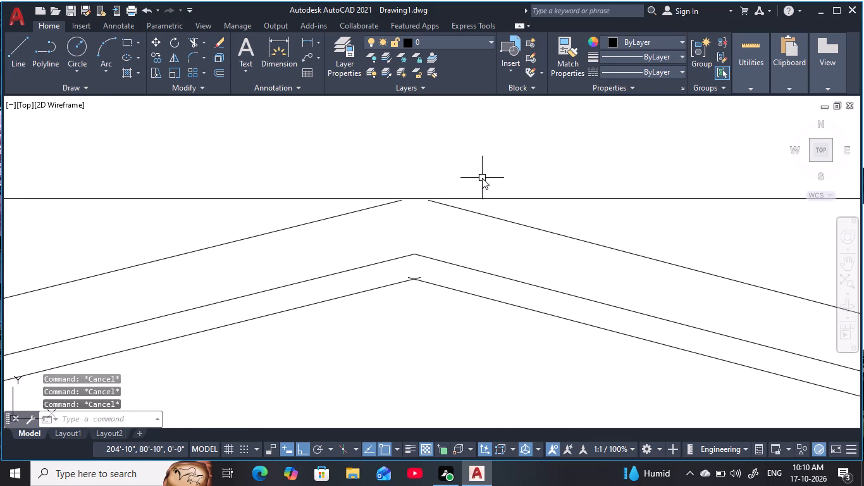
pyautogui.press('space')
pyautogui.write('4')
pyautogui.press('space')
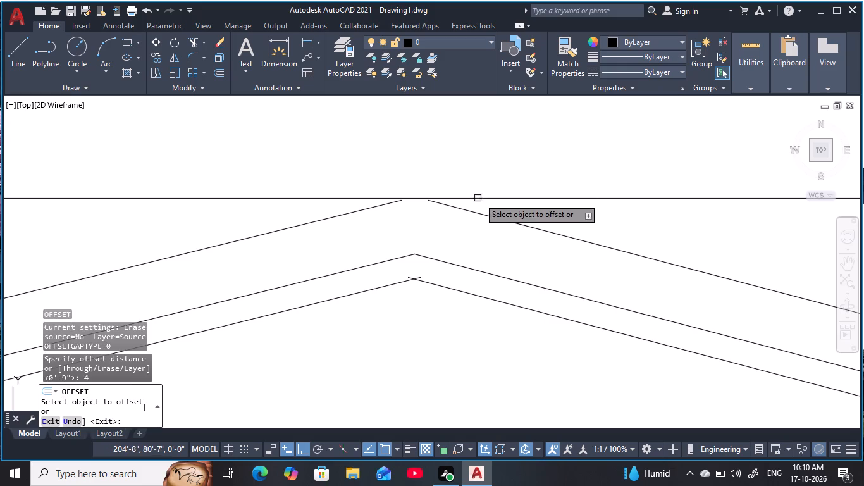
pyautogui.click(519, 196)
pyautogui.click(512, 196)
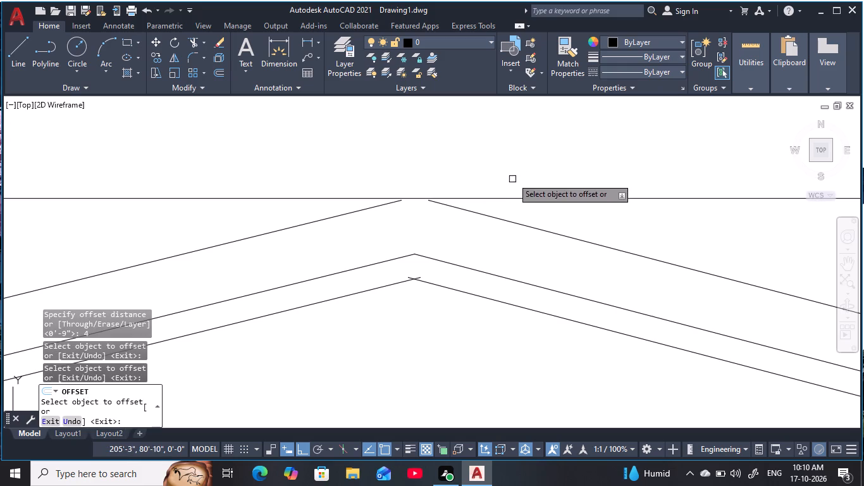
pyautogui.click(510, 202)
pyautogui.click(509, 196)
pyautogui.click(502, 158)
pyautogui.scroll(-2, 501, 158)
pyautogui.moveTo(501, 158); pyautogui.dragTo(515, 197, button='middle')
pyautogui.press('Escape')
pyautogui.press('Escape')
pyautogui.press('Escape')
pyautogui.press('Escape')
pyautogui.press('Escape')
pyautogui.press('Escape')
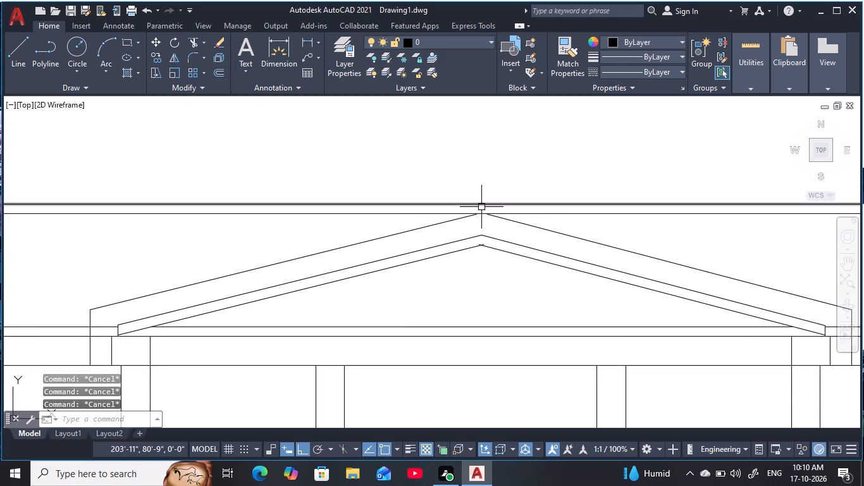
# Use Trim to remove the original horizontal line at the gable's apex, keeping the offset copy above it.
pyautogui.press('t')
pyautogui.write('r')
pyautogui.press('space')
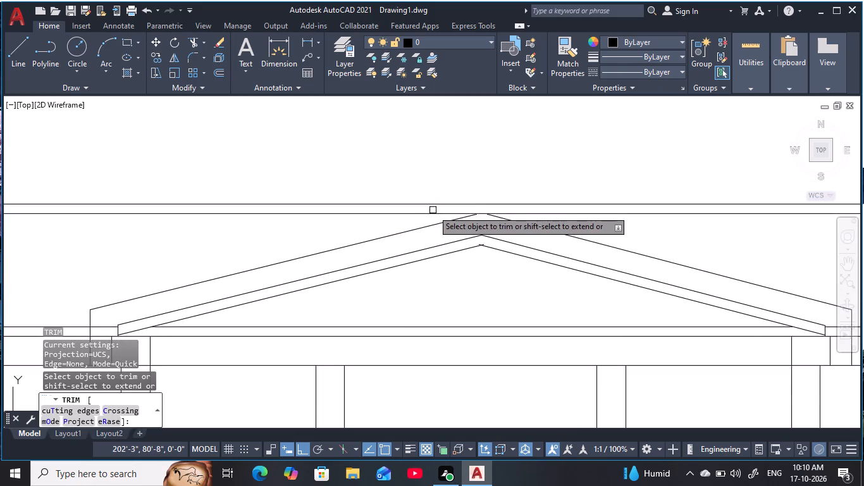
pyautogui.click(433, 213)
pyautogui.scroll(-1, 536, 220)
pyautogui.moveTo(540, 219); pyautogui.dragTo(525, 204, button='middle')
pyautogui.press('Escape')
pyautogui.press('Escape')
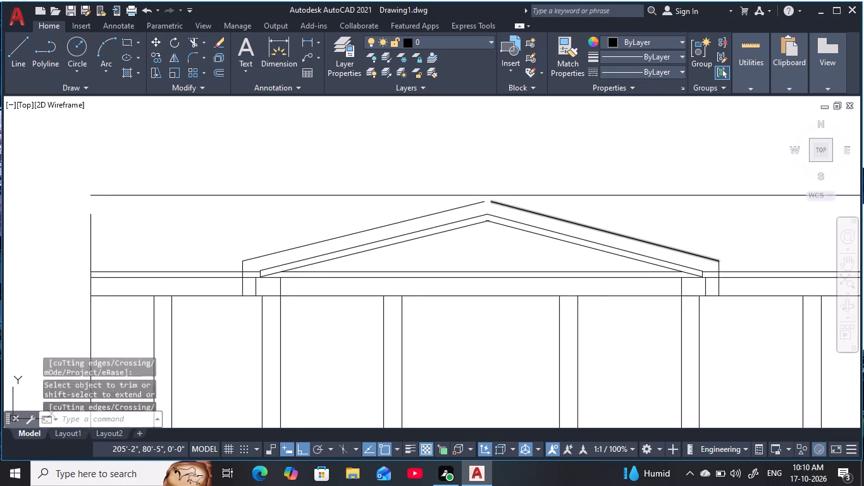
pyautogui.press('Escape')
pyautogui.press('Escape')
# Fillet the gable's two outermost sloping lines with a zero radius into a sharp apex.
pyautogui.press('f')
pyautogui.press('space')
pyautogui.scroll(3, 481, 209)
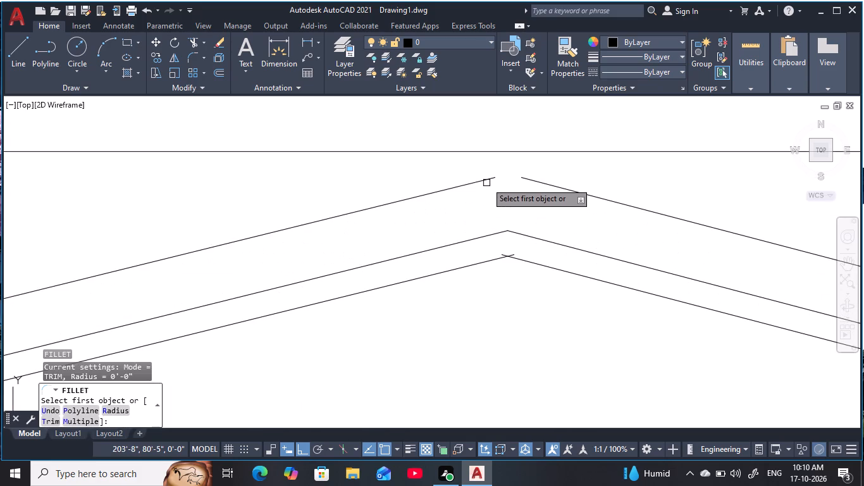
pyautogui.click(486, 182)
pyautogui.click(538, 183)
pyautogui.scroll(-1, 522, 201)
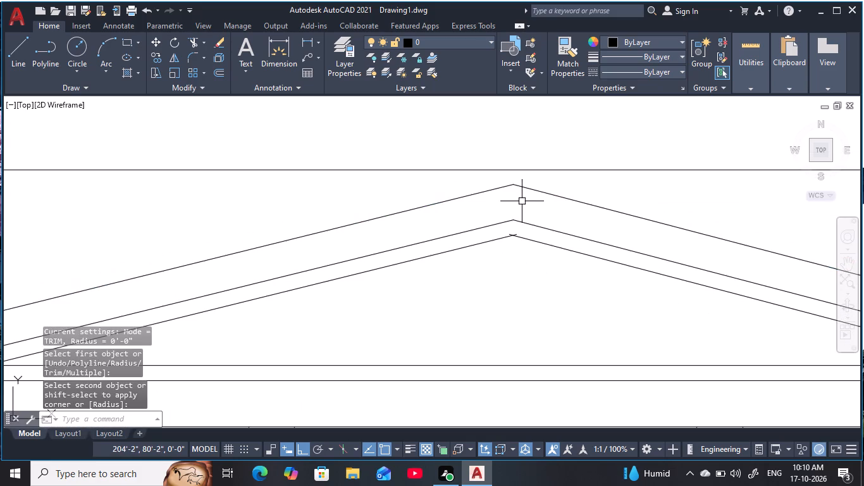
# Fillet the gable's two lowest sloping lines with a zero radius to clean up their crossing at the apex.
pyautogui.scroll(3, 527, 227)
pyautogui.moveTo(526, 228); pyautogui.dragTo(514, 199, button='middle')
pyautogui.press('Escape')
pyautogui.press('Escape')
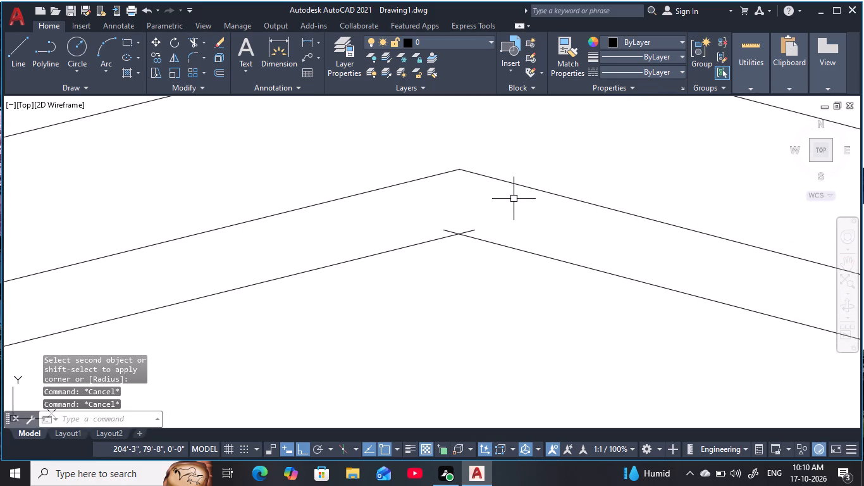
pyautogui.write('f')
pyautogui.press('space')
pyautogui.click(512, 251)
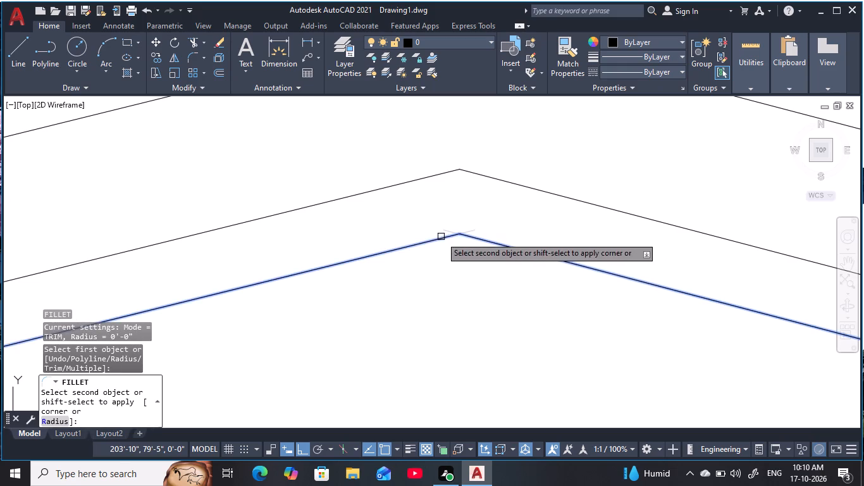
pyautogui.click(441, 237)
# Trim the right edge of the column under the gable's left eave where it crosses the roof band.
pyautogui.scroll(-3, 502, 212)
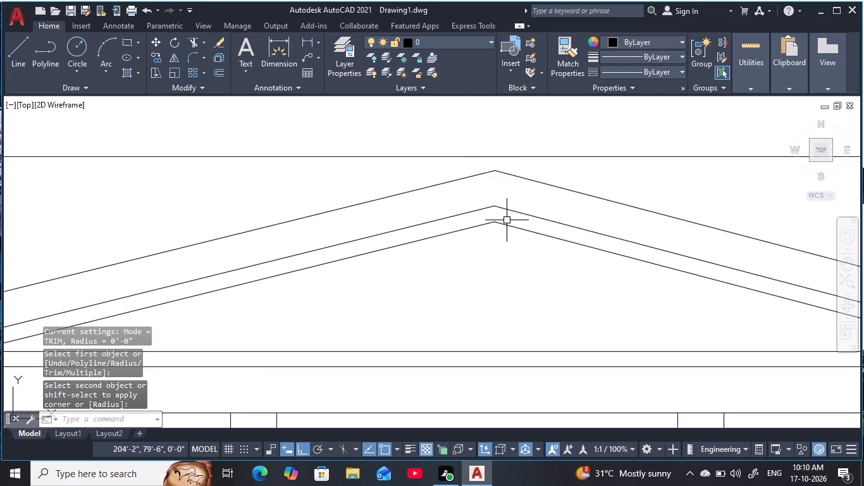
pyautogui.moveTo(507, 220); pyautogui.dragTo(529, 181, button='middle')
pyautogui.scroll(-2, 529, 181)
pyautogui.moveTo(537, 216); pyautogui.dragTo(497, 206, button='middle')
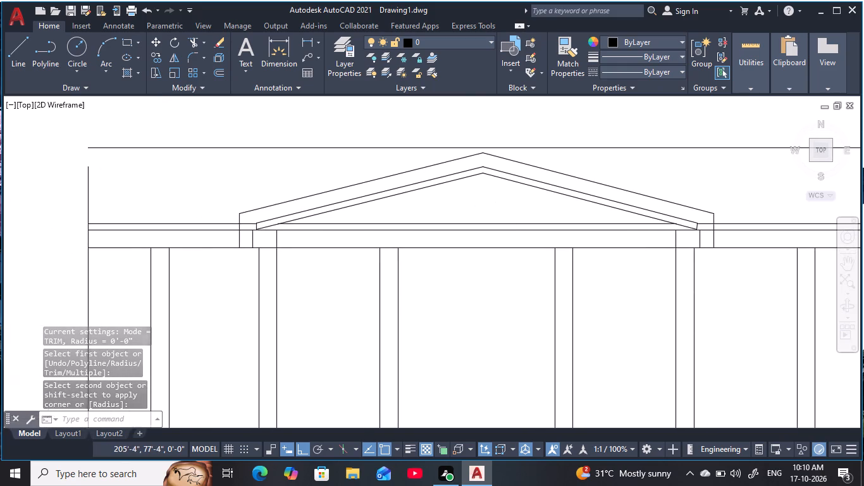
pyautogui.scroll(-1, 509, 211)
pyautogui.moveTo(508, 210); pyautogui.dragTo(440, 197, button='middle')
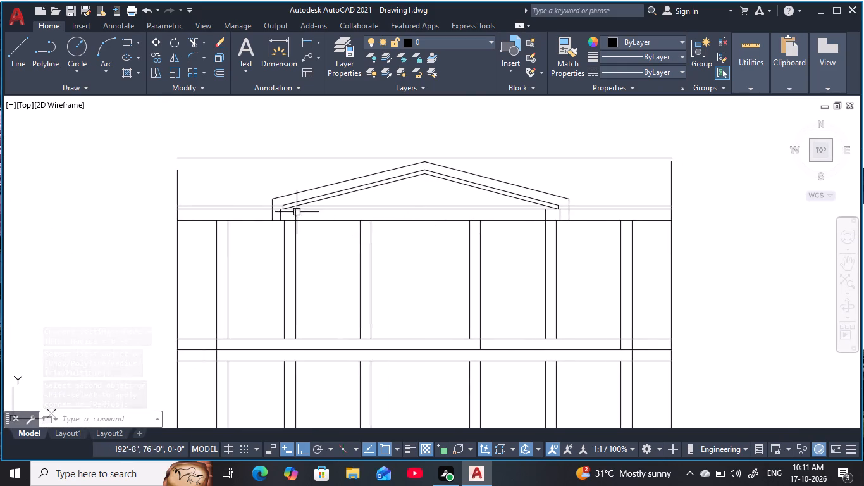
pyautogui.scroll(2, 297, 211)
pyautogui.scroll(-2, 327, 221)
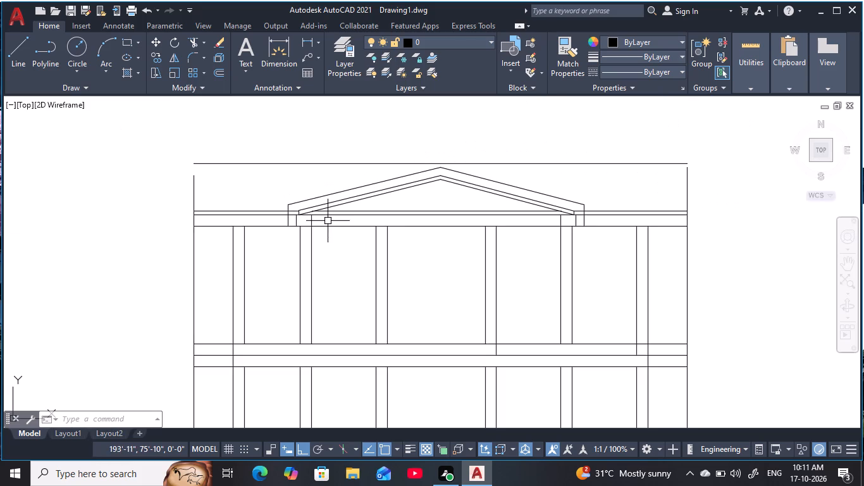
pyautogui.press('Escape')
pyautogui.press('Escape')
pyautogui.press('Escape')
pyautogui.press('Escape')
pyautogui.press('Escape')
pyautogui.press('Escape')
pyautogui.write('tr')
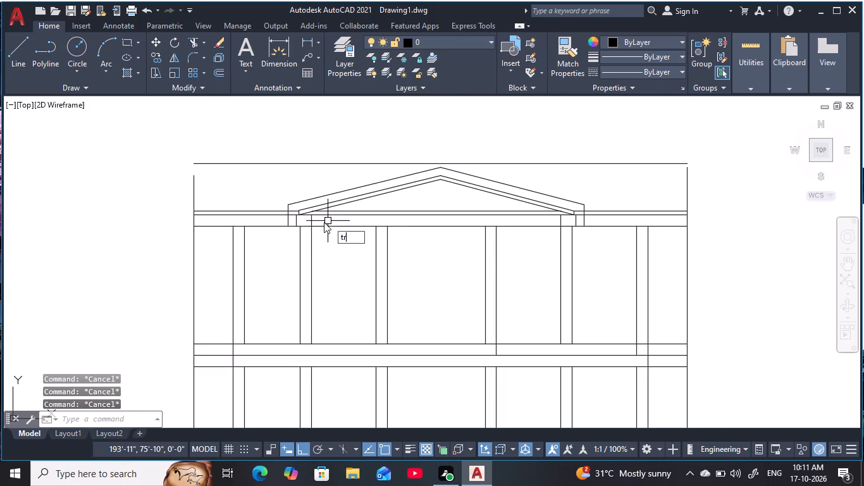
pyautogui.press('space')
pyautogui.scroll(4, 310, 244)
pyautogui.moveTo(321, 183); pyautogui.dragTo(317, 343, button='middle')
pyautogui.moveTo(324, 290); pyautogui.dragTo(266, 284)
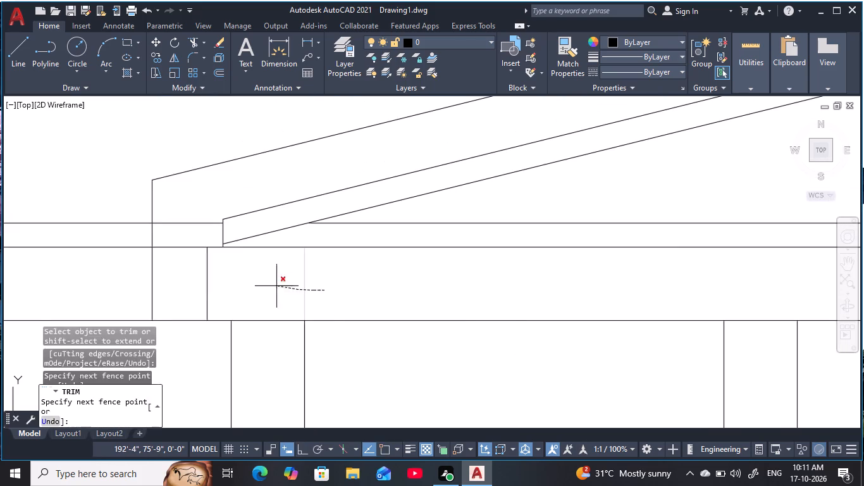
pyautogui.moveTo(266, 284); pyautogui.dragTo(265, 284)
# Trim the left edge of the column under the gable's right eave where it crosses the roof band.
pyautogui.scroll(-3, 388, 283)
pyautogui.moveTo(431, 287); pyautogui.dragTo(191, 268, button='middle')
pyautogui.scroll(3, 537, 275)
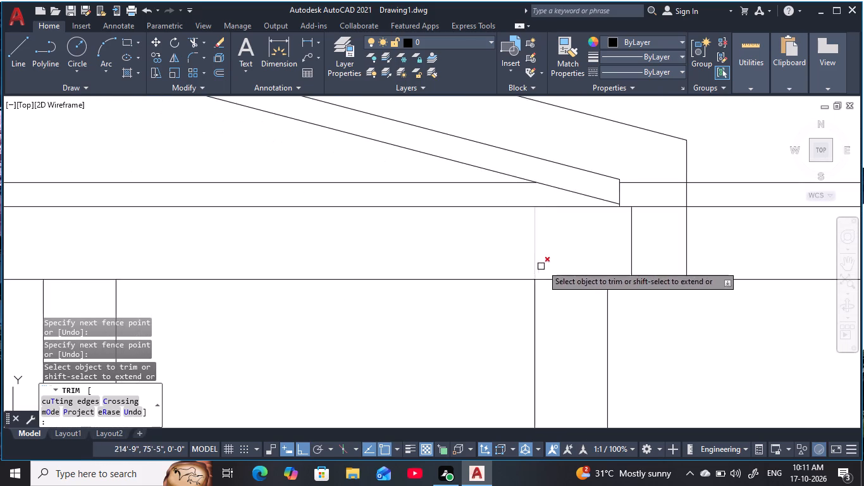
pyautogui.moveTo(547, 256); pyautogui.dragTo(481, 255)
pyautogui.scroll(1, 525, 257)
pyautogui.scroll(-4, 479, 253)
pyautogui.moveTo(476, 253); pyautogui.dragTo(602, 251, button='middle')
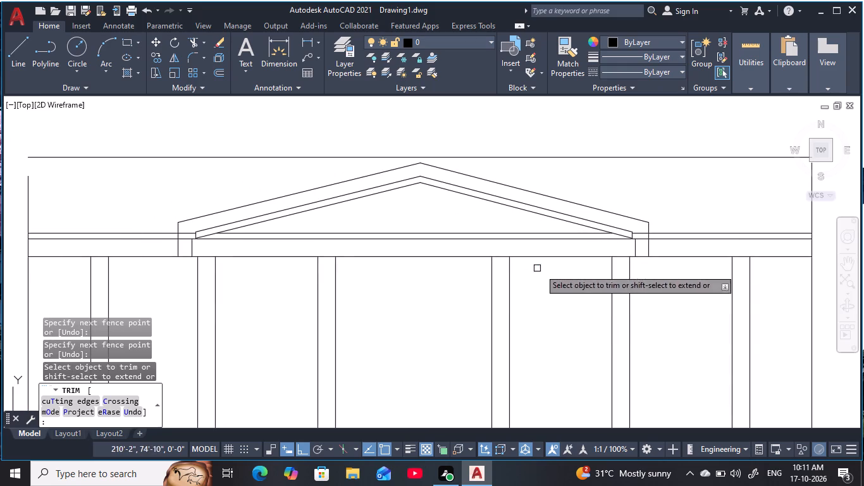
pyautogui.scroll(-3, 571, 322)
pyautogui.moveTo(563, 314); pyautogui.dragTo(506, 211, button='middle')
pyautogui.press('Escape')
pyautogui.press('Escape')
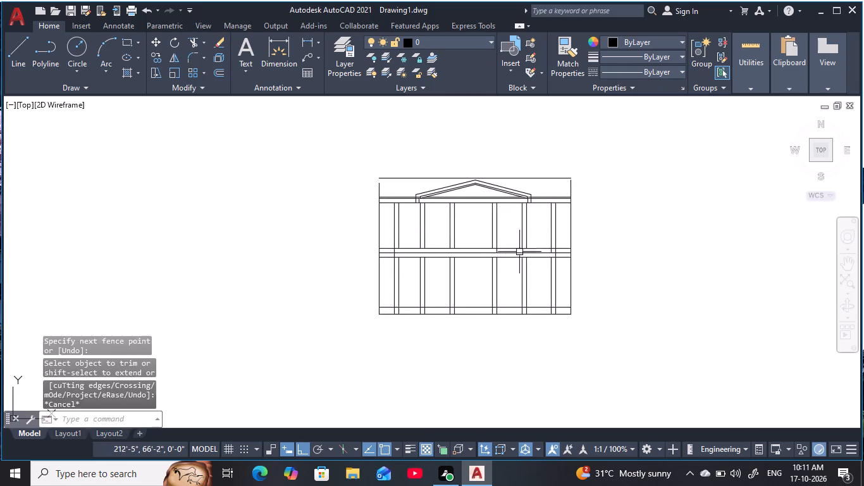
pyautogui.press('Escape')
pyautogui.press('Escape')
pyautogui.press('Escape')
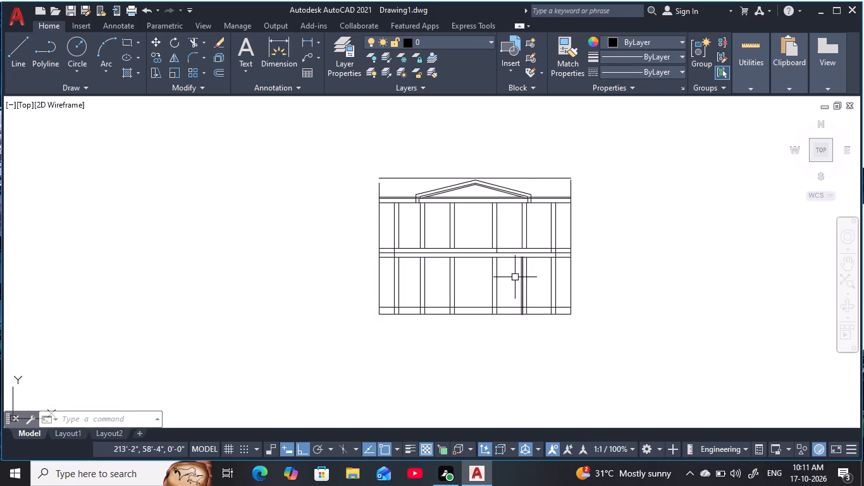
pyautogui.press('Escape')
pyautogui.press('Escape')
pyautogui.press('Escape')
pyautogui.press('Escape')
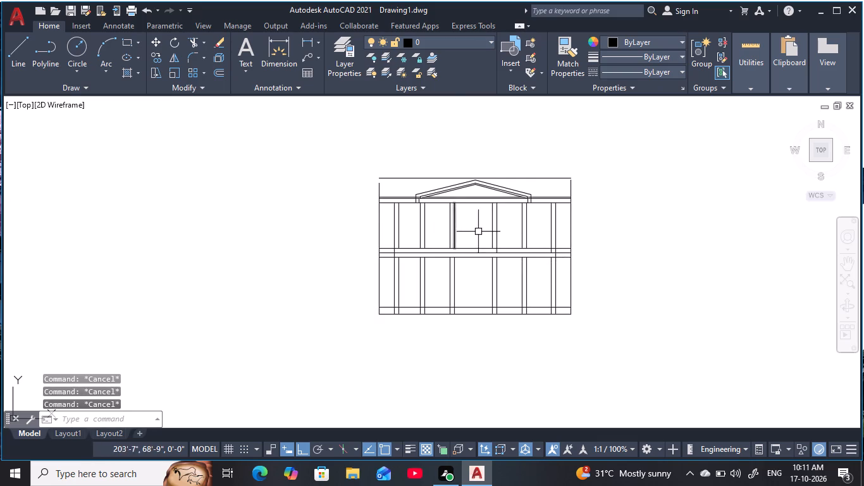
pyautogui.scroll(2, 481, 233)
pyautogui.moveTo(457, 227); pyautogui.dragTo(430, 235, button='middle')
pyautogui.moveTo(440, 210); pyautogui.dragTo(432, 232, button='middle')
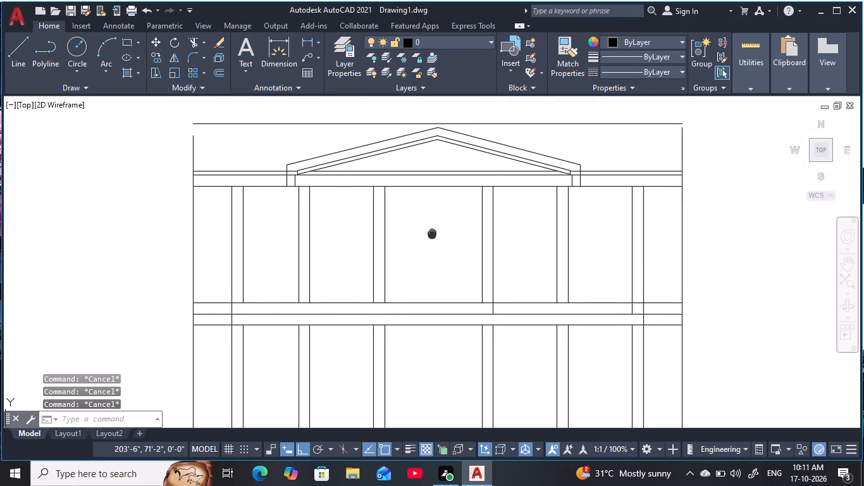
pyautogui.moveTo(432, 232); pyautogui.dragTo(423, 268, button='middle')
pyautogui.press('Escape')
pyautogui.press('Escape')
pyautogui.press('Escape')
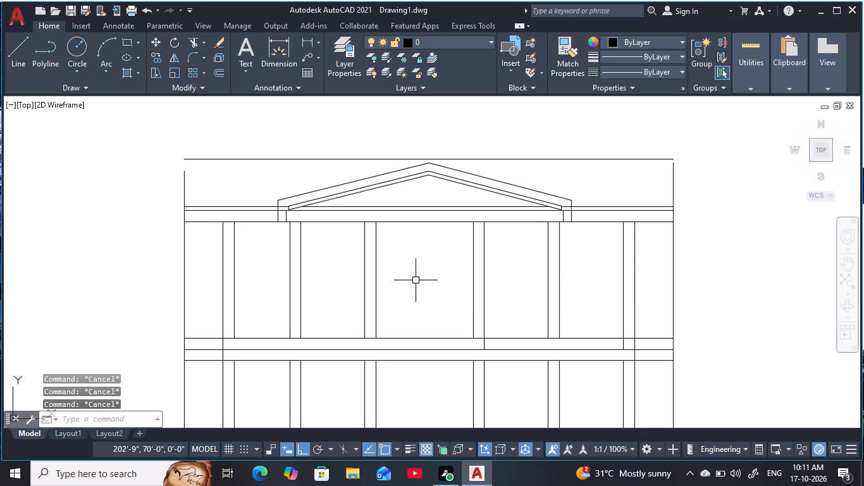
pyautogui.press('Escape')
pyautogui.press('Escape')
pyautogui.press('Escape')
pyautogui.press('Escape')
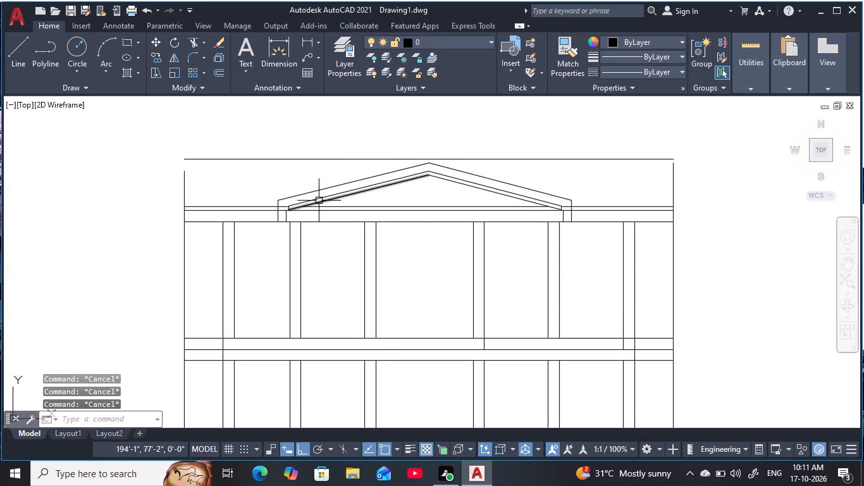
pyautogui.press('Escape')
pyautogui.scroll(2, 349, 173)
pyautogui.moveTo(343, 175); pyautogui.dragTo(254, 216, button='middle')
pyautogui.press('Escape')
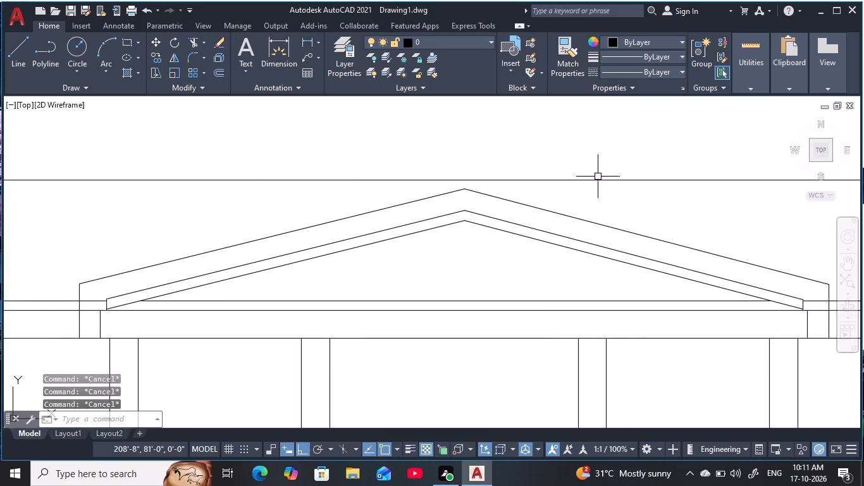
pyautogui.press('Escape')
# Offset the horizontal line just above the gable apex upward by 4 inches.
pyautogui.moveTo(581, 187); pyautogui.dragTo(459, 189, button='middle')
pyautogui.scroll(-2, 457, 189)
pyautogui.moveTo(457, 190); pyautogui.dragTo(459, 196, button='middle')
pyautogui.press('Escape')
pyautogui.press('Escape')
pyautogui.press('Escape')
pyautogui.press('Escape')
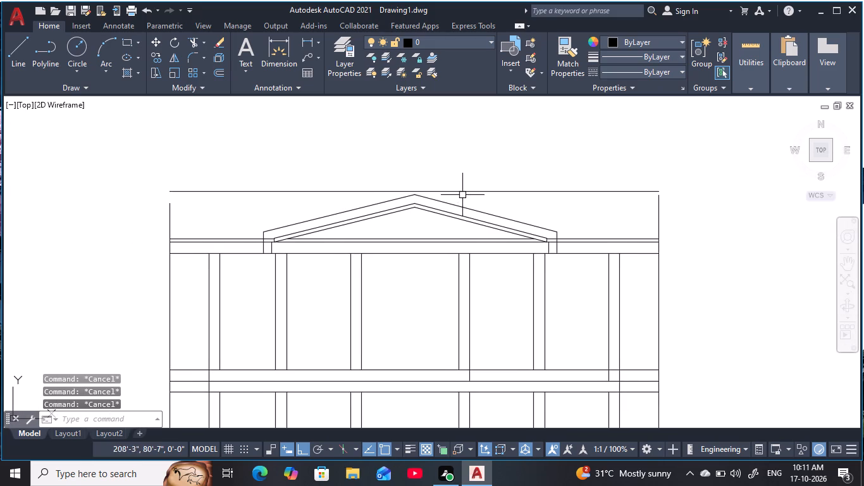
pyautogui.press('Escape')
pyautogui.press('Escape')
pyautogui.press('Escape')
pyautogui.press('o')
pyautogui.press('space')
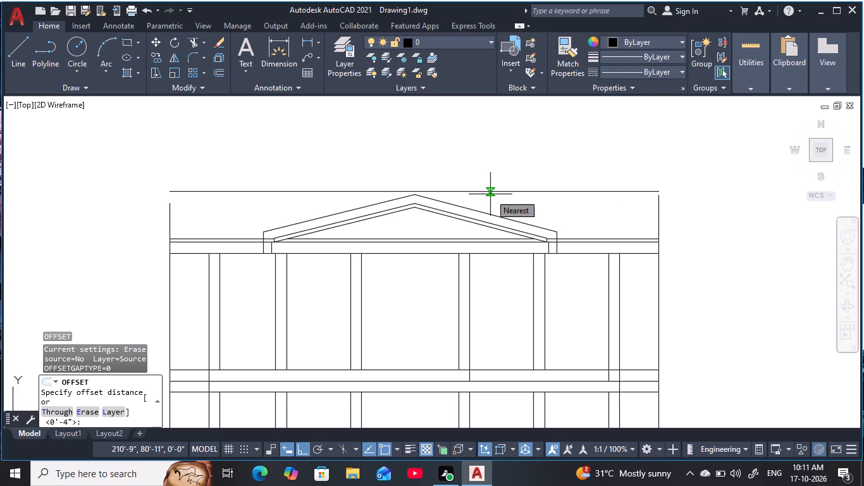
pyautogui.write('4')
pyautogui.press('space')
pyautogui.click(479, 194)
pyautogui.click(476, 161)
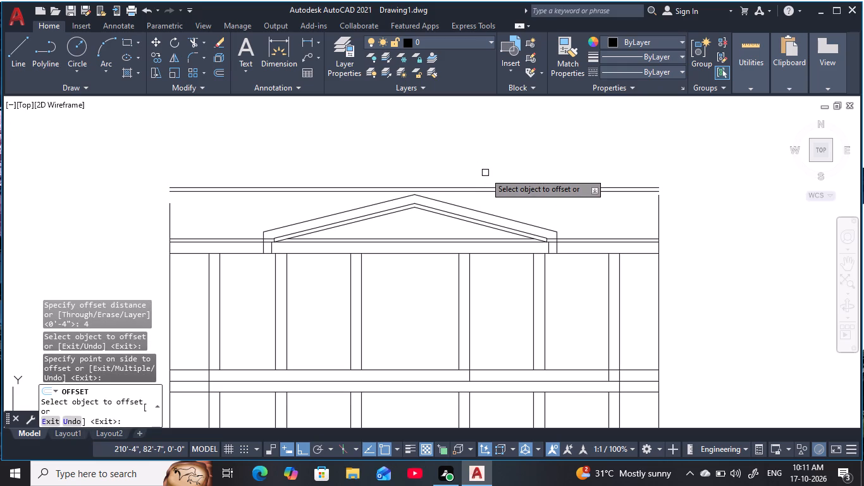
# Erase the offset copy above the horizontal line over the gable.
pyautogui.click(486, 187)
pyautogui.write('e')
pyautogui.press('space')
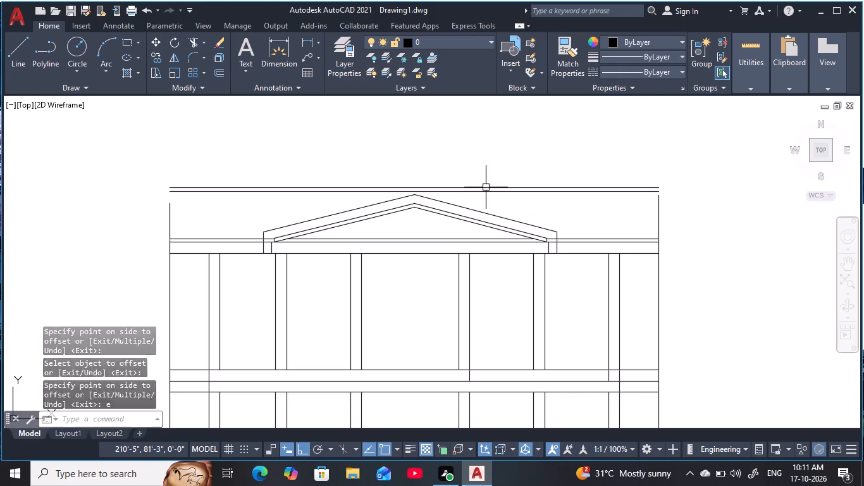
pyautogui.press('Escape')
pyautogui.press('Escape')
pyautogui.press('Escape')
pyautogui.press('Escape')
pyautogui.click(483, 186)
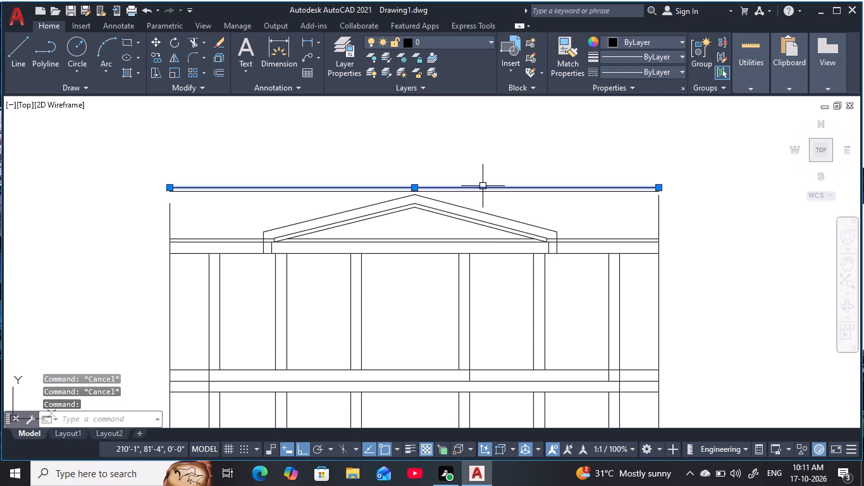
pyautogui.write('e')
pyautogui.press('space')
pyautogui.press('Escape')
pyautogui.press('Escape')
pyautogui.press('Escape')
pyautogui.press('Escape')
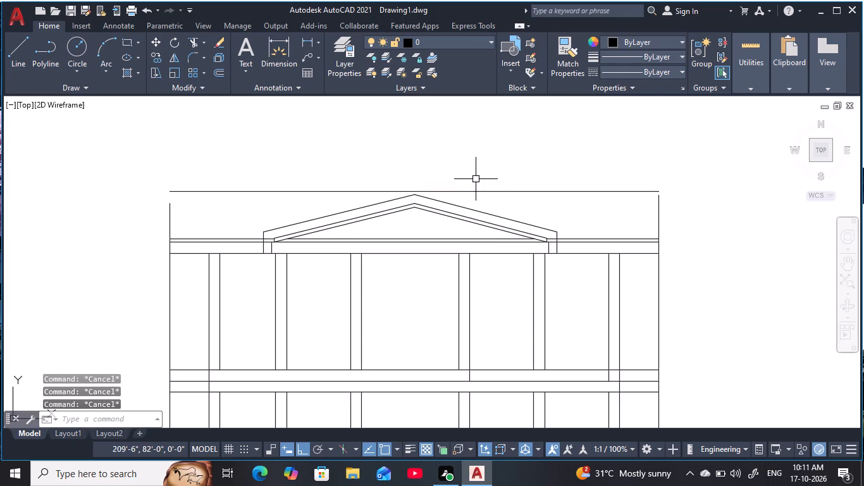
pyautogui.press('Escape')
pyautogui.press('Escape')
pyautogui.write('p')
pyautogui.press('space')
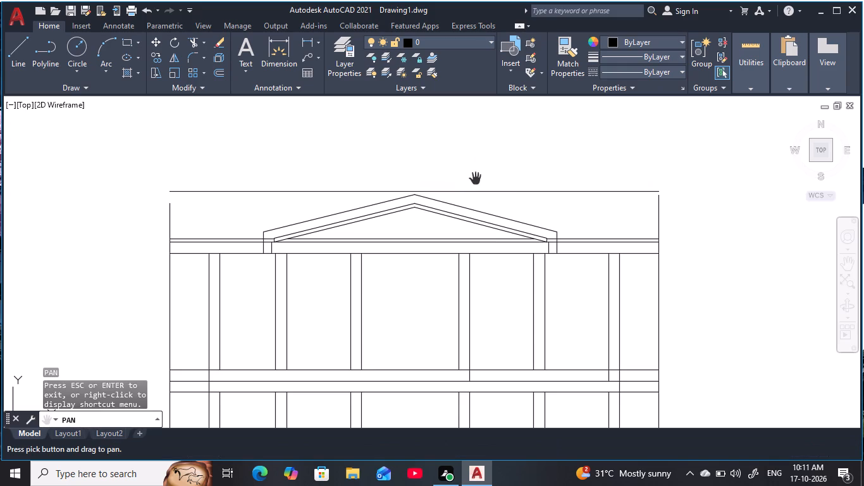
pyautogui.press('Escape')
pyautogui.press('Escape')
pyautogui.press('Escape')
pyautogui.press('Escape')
# Offset the horizontal line just above the gable apex upward by 9 inches.
pyautogui.write('o 9')
pyautogui.press('space')
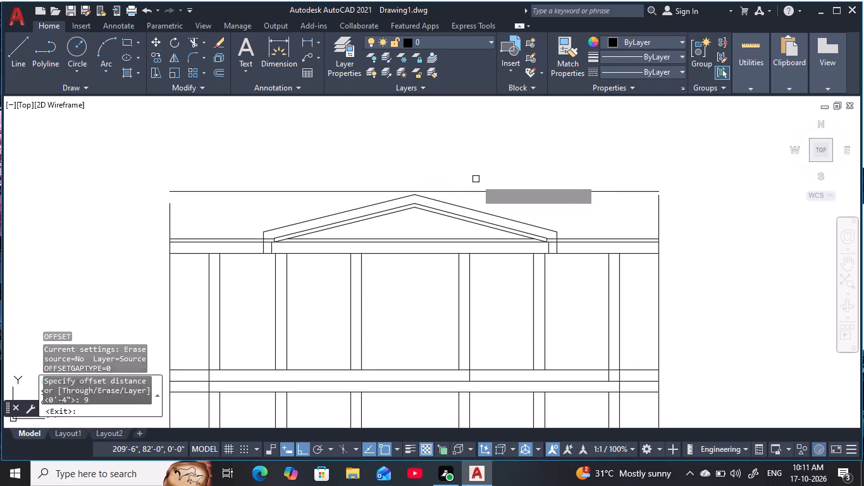
pyautogui.click(464, 192)
pyautogui.click(474, 140)
pyautogui.press('Escape')
pyautogui.press('Escape')
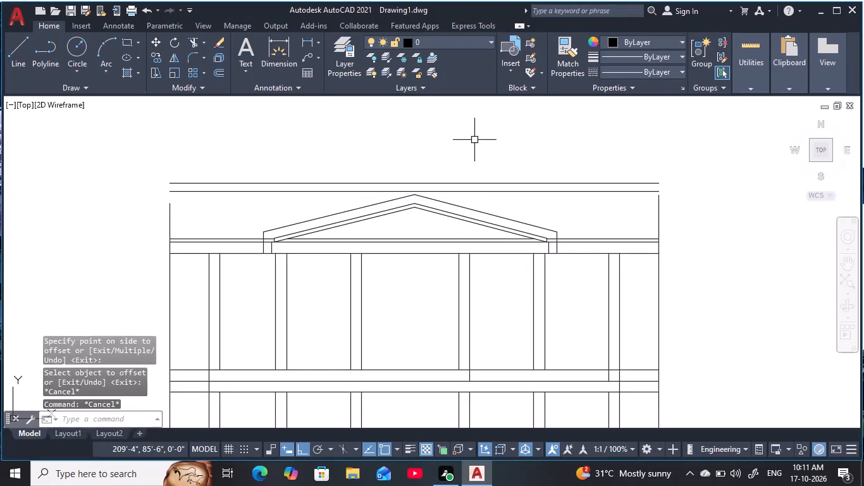
pyautogui.press('Escape')
pyautogui.press('Escape')
pyautogui.press('Escape')
pyautogui.press('Escape')
pyautogui.press('Escape')
# Draw a vertical line upward from the midpoint of the lower horizontal line above the gable, extending well past the upper one.
pyautogui.write('l')
pyautogui.press('space')
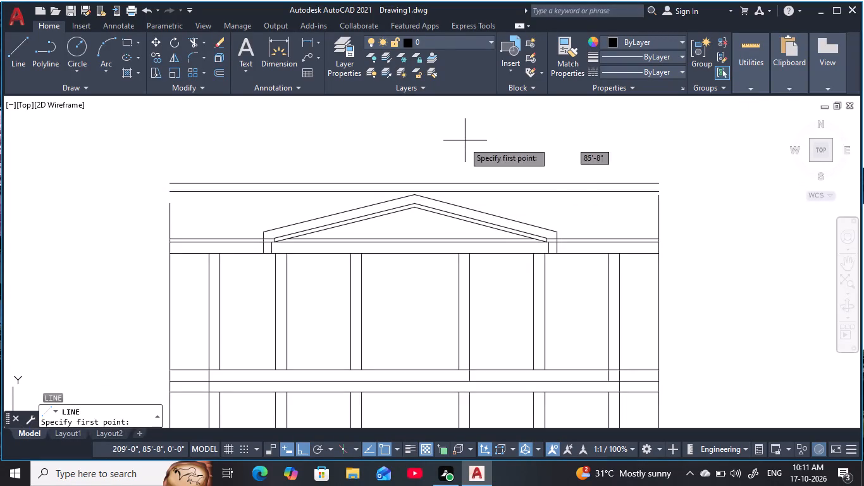
pyautogui.click(412, 190)
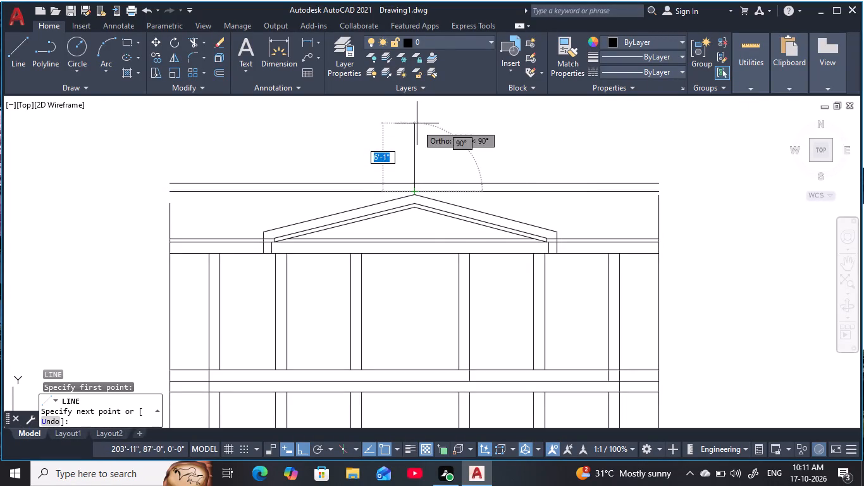
pyautogui.click(412, 111)
pyautogui.press('Escape')
pyautogui.press('Escape')
pyautogui.press('Escape')
pyautogui.press('Escape')
pyautogui.press('Escape')
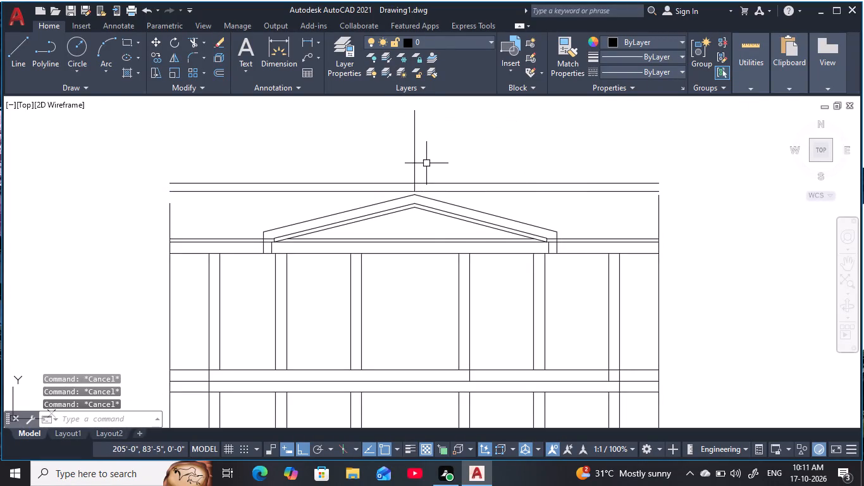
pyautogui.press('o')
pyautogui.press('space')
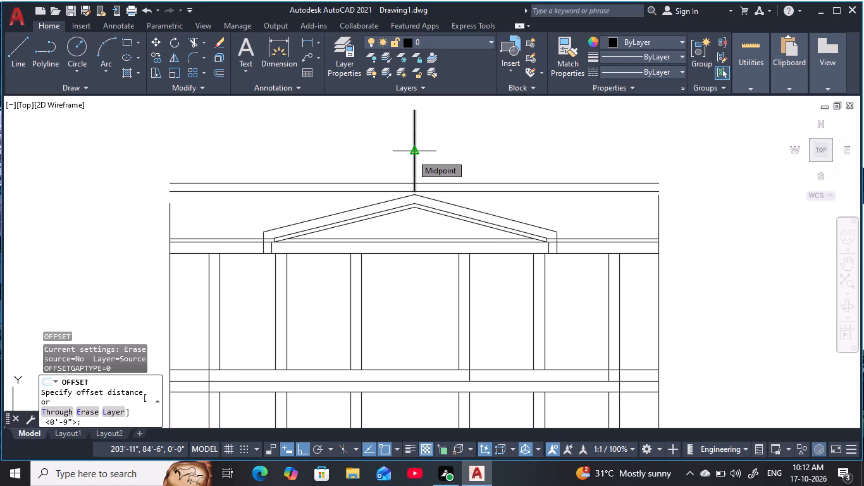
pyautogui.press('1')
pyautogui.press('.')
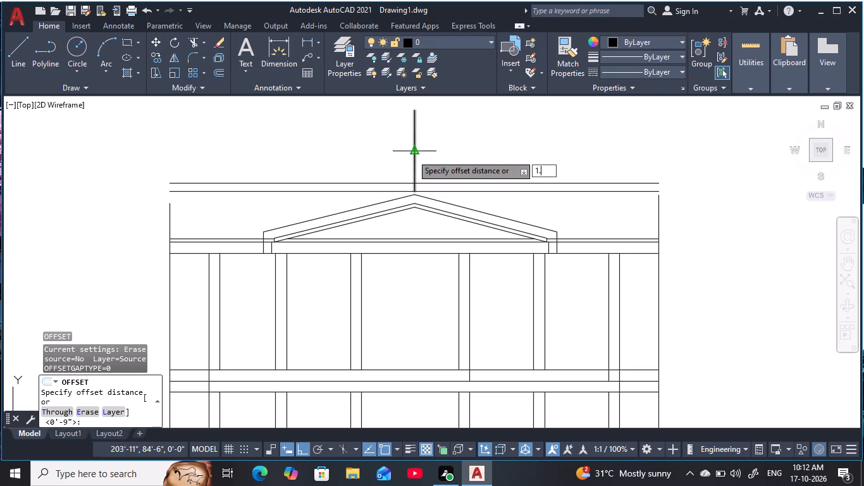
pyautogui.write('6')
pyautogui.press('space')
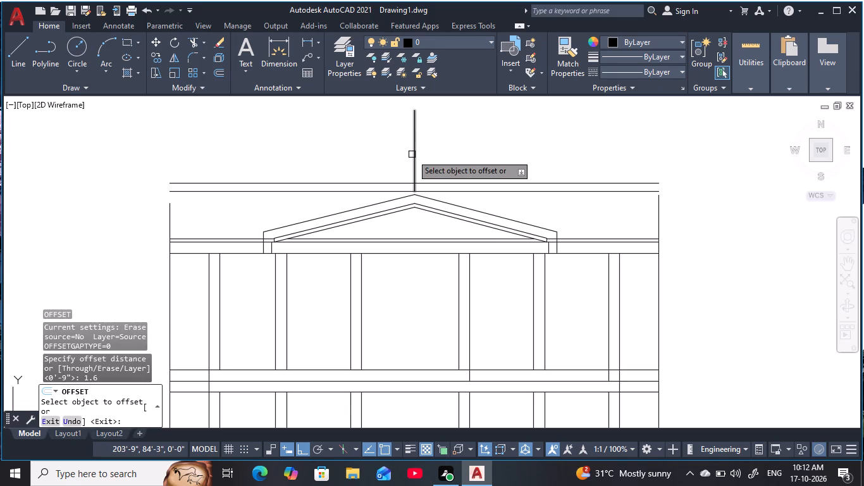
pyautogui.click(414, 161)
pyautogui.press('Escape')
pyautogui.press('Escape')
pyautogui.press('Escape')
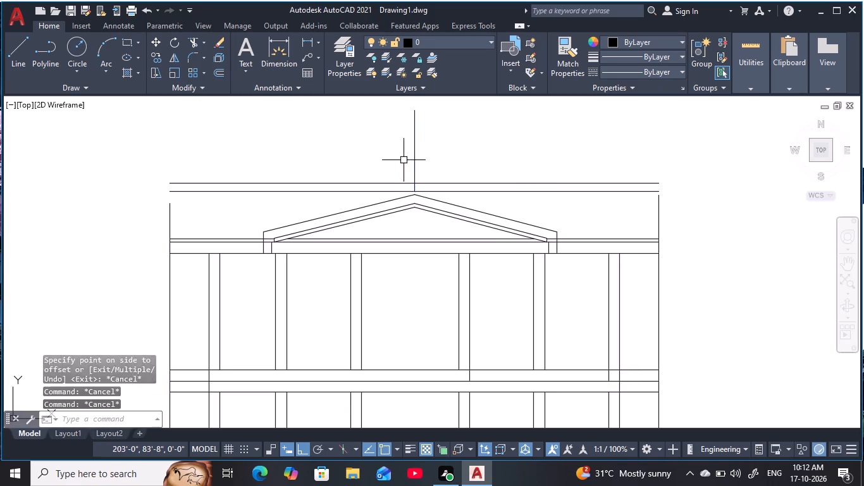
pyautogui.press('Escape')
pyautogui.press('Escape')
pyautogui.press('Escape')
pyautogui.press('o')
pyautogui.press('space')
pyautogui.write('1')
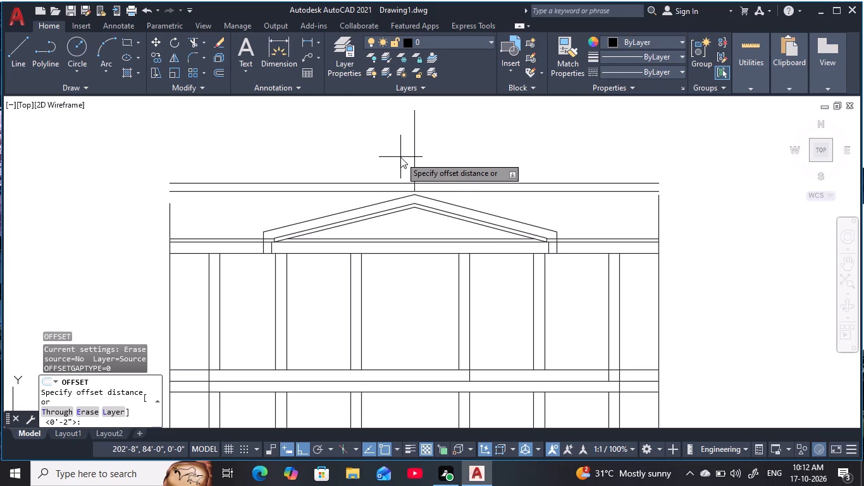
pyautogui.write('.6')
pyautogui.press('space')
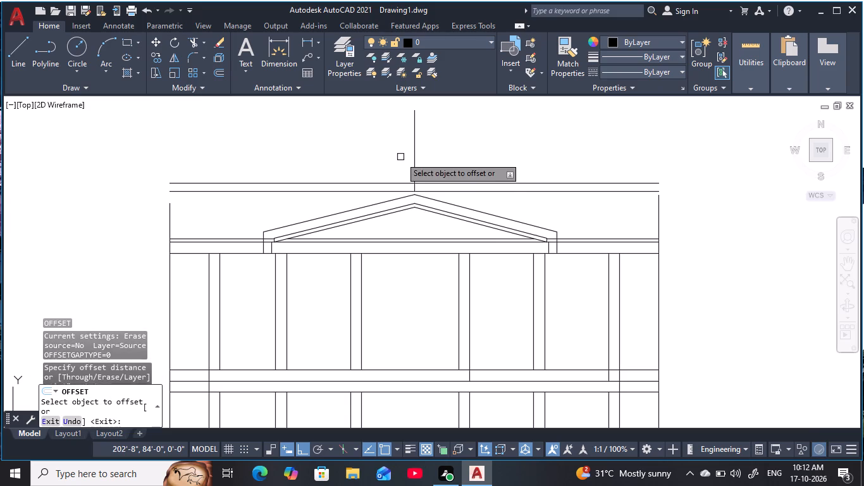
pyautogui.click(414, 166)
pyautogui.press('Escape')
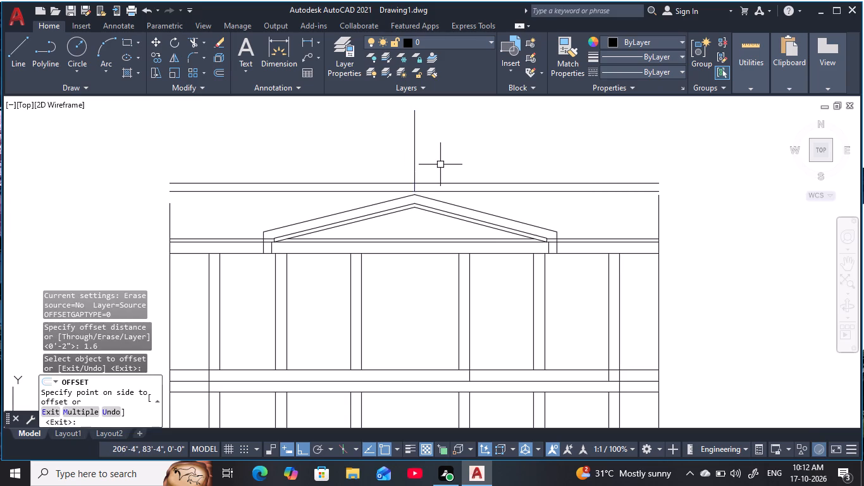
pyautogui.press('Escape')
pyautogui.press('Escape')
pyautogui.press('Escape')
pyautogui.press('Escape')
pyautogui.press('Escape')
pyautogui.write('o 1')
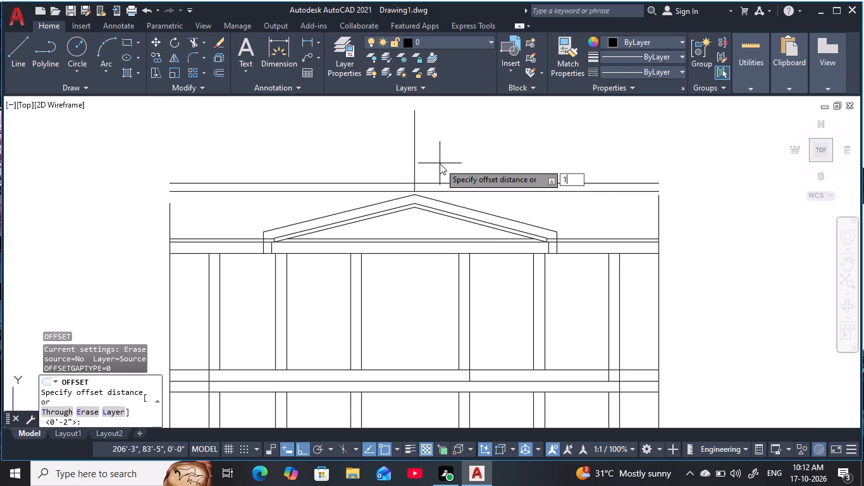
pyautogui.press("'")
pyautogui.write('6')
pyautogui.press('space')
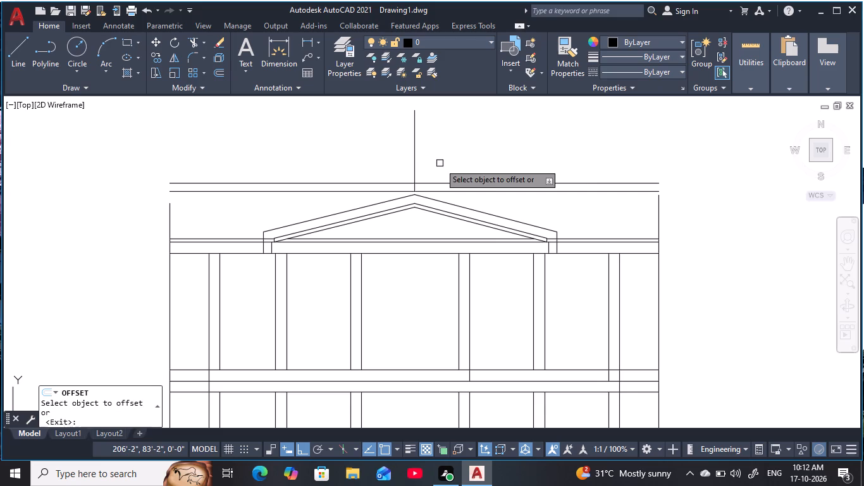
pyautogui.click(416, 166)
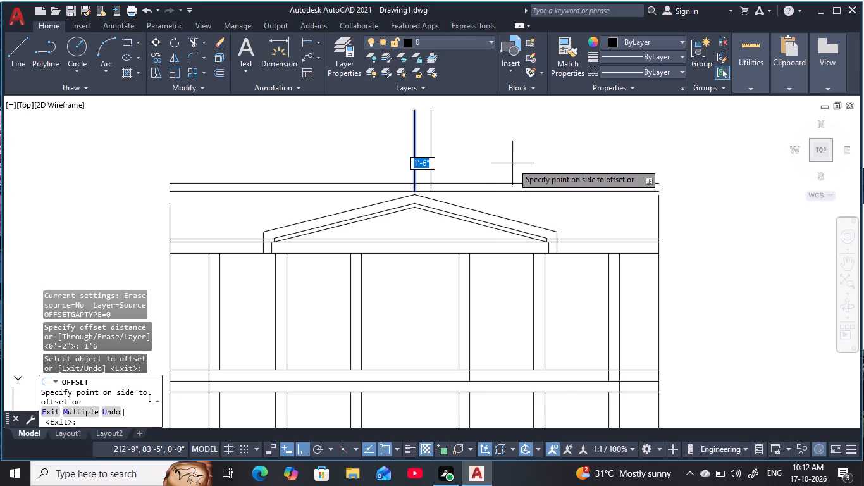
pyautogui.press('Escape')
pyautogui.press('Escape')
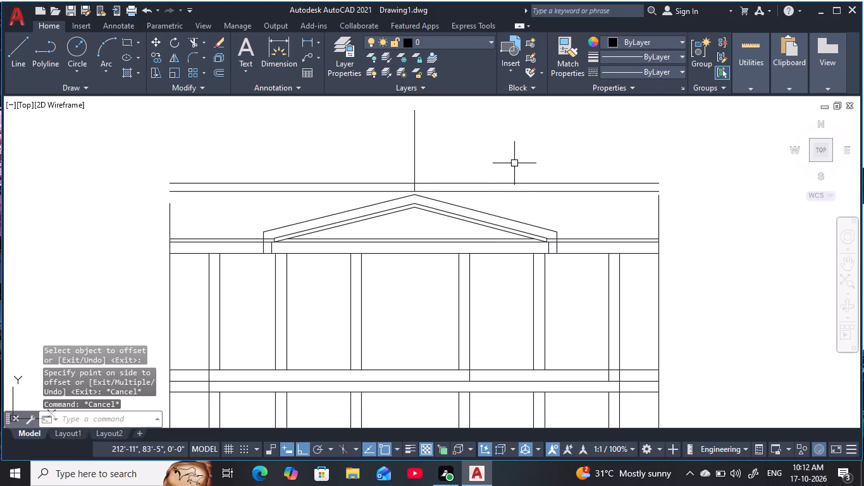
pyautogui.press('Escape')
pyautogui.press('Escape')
# Offset the vertical centre line above the gable by 2'-6" to both sides.
pyautogui.write('o')
pyautogui.press('space')
pyautogui.press('2')
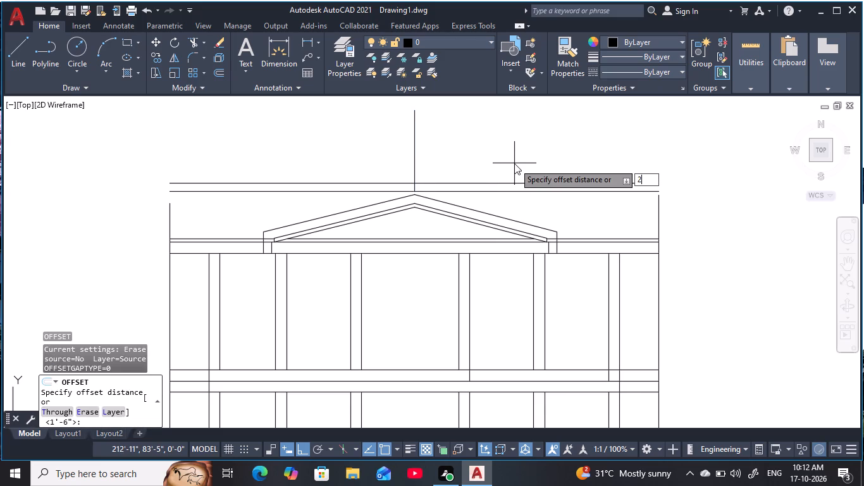
pyautogui.write("'6")
pyautogui.press('space')
pyautogui.click(416, 162)
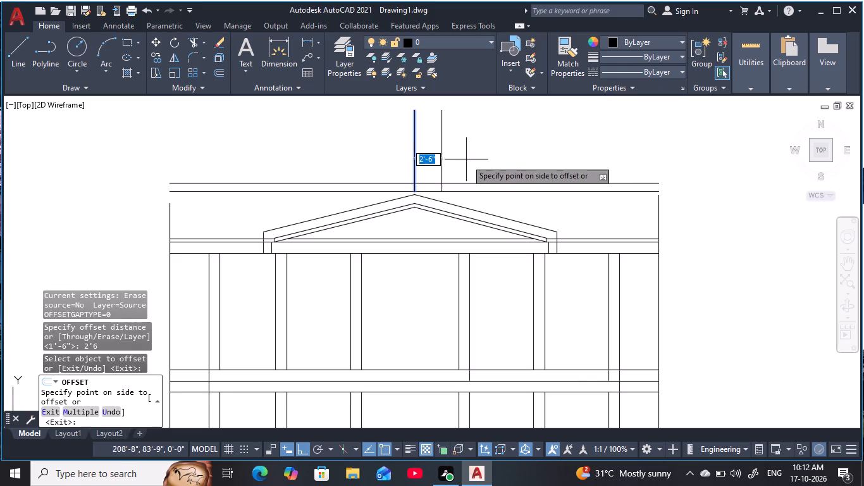
pyautogui.click(466, 159)
pyautogui.click(412, 165)
pyautogui.click(343, 164)
pyautogui.press('Escape')
pyautogui.press('Escape')
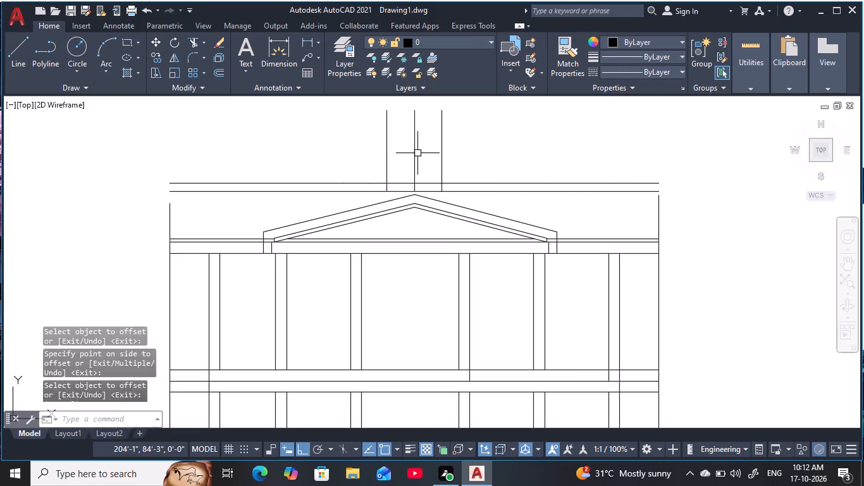
pyautogui.press('Escape')
pyautogui.press('Escape')
pyautogui.press('Escape')
pyautogui.press('Escape')
# Trim the lower horizontal line above the gable apex on both sides, outside the two outer vertical lines.
pyautogui.write('tr')
pyautogui.press('space')
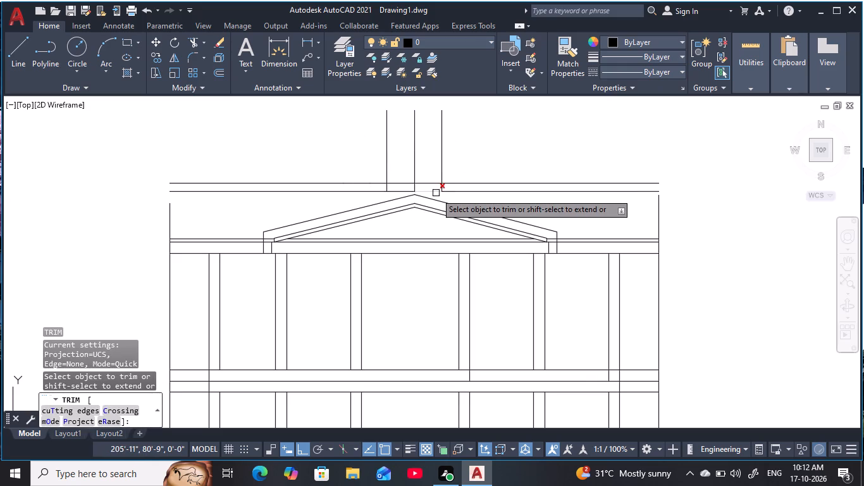
pyautogui.moveTo(476, 202); pyautogui.dragTo(482, 184, button='middle')
pyautogui.moveTo(486, 142); pyautogui.dragTo(471, 201, button='middle')
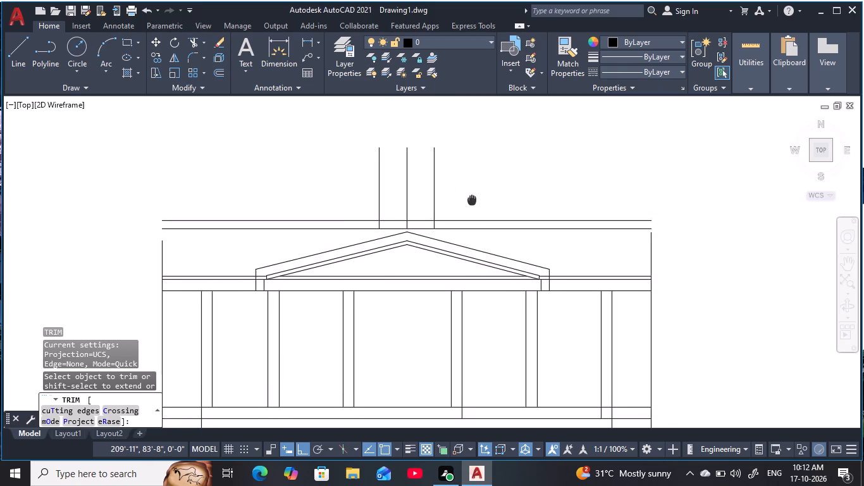
pyautogui.moveTo(471, 201); pyautogui.dragTo(469, 205, button='middle')
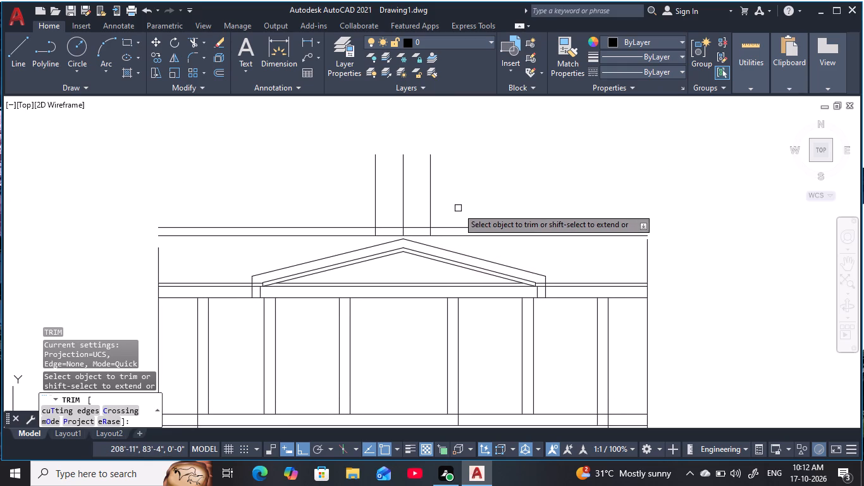
pyautogui.click(351, 237)
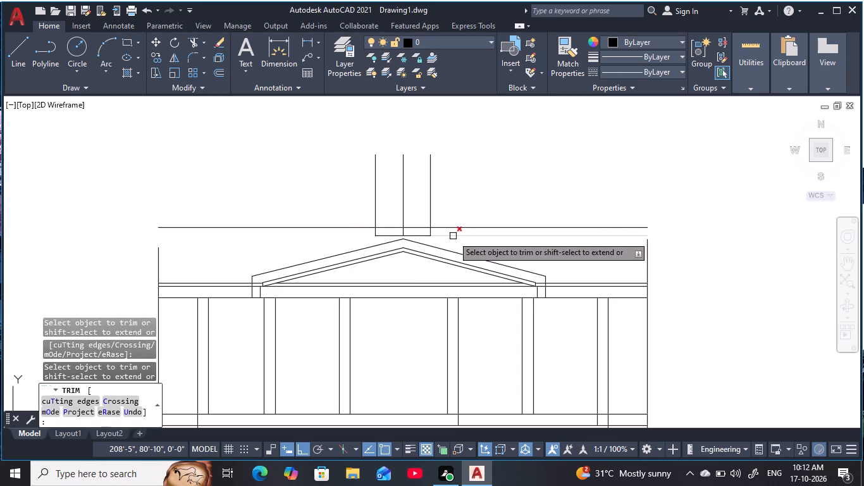
pyautogui.click(453, 236)
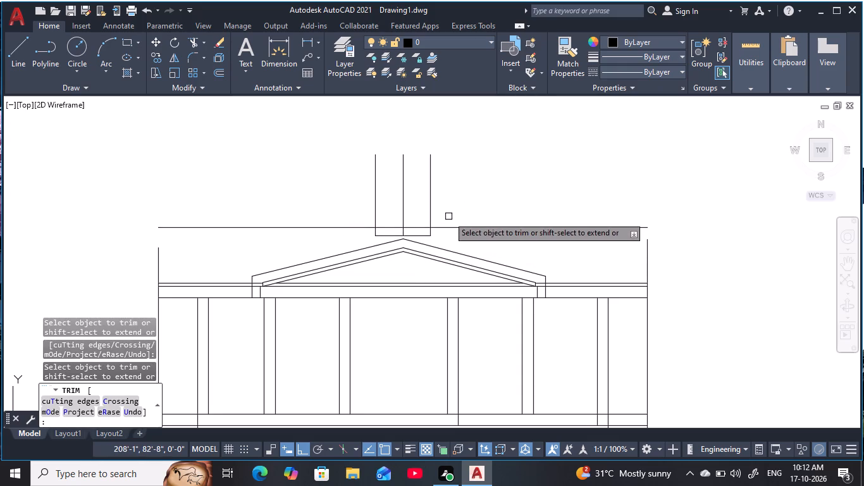
# Trim the centre vertical line's lower end between the two horizontal lines above the gable.
pyautogui.scroll(3, 402, 230)
pyautogui.click(400, 238)
pyautogui.scroll(-1, 436, 203)
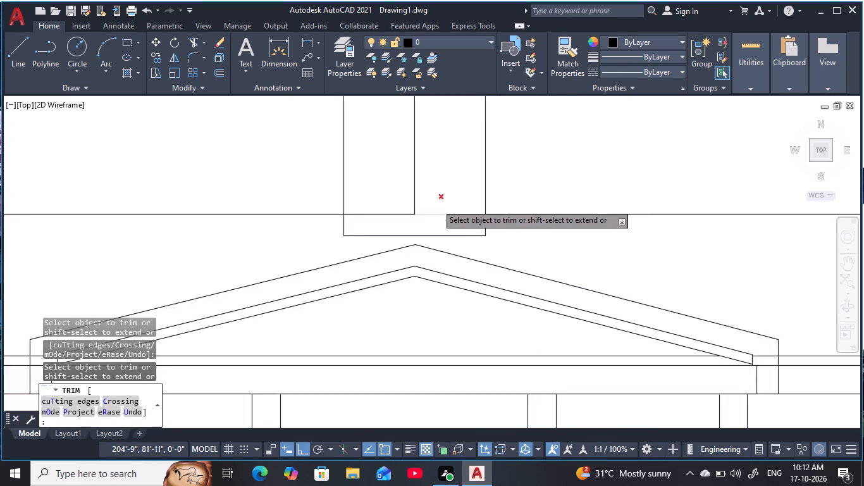
pyautogui.scroll(-2, 435, 203)
pyautogui.moveTo(436, 197); pyautogui.dragTo(424, 245, button='middle')
pyautogui.press('Escape')
pyautogui.press('Escape')
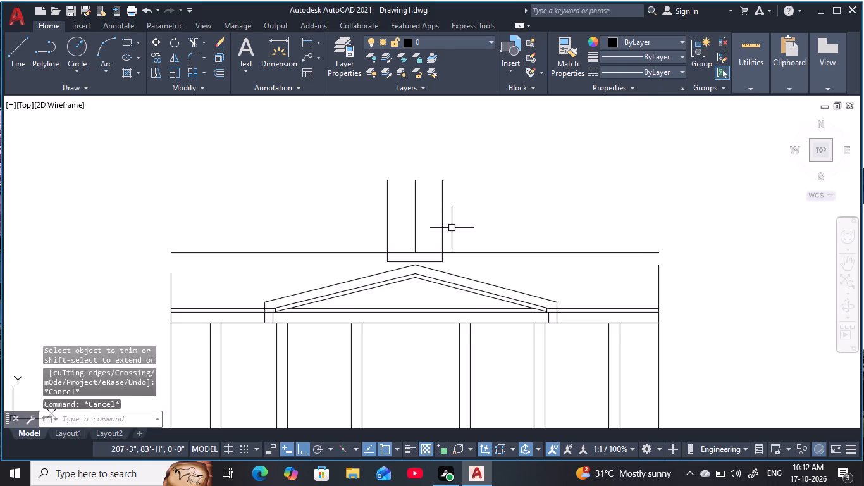
pyautogui.press('Escape')
pyautogui.press('Escape')
pyautogui.press('Escape')
pyautogui.press('Escape')
pyautogui.press('Escape')
pyautogui.press('Escape')
pyautogui.press('Escape')
pyautogui.press('Escape')
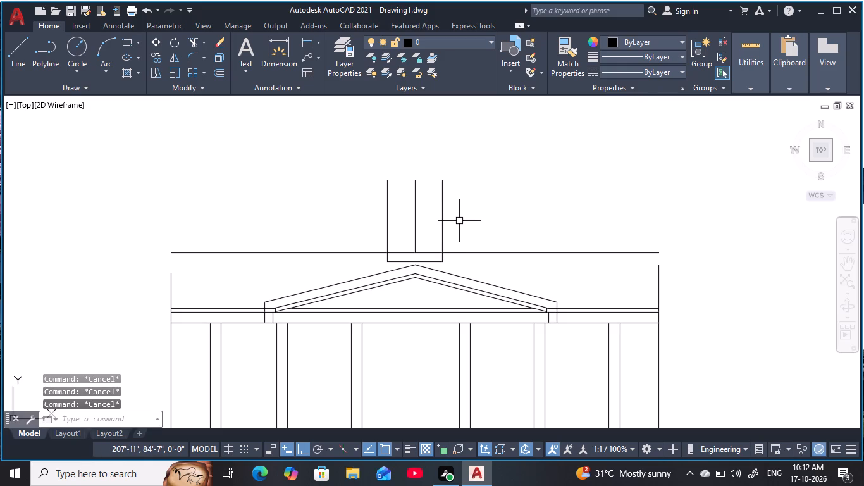
# Offset the two outer vertical lines above the gable inward by 3".
pyautogui.write('o')
pyautogui.press('space')
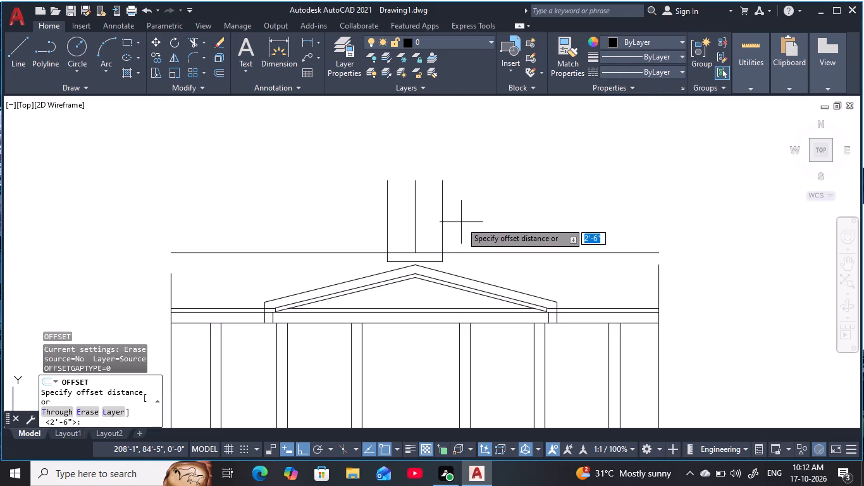
pyautogui.write('3')
pyautogui.press('space')
pyautogui.click(442, 228)
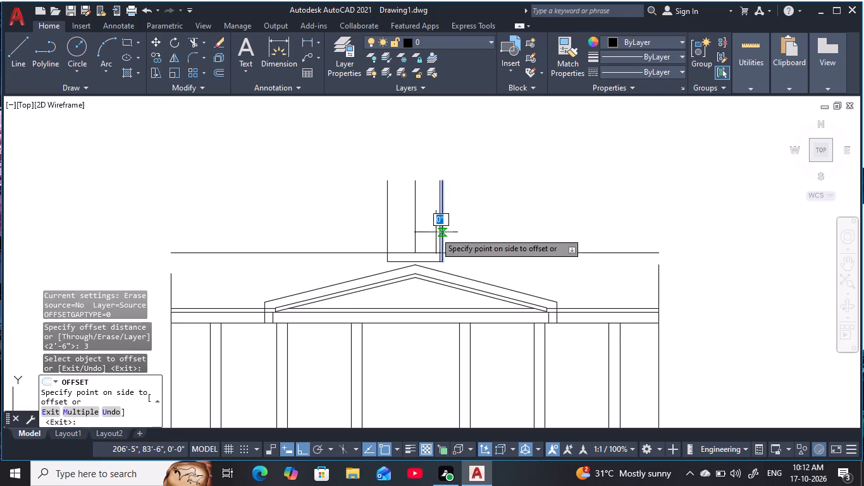
pyautogui.click(427, 235)
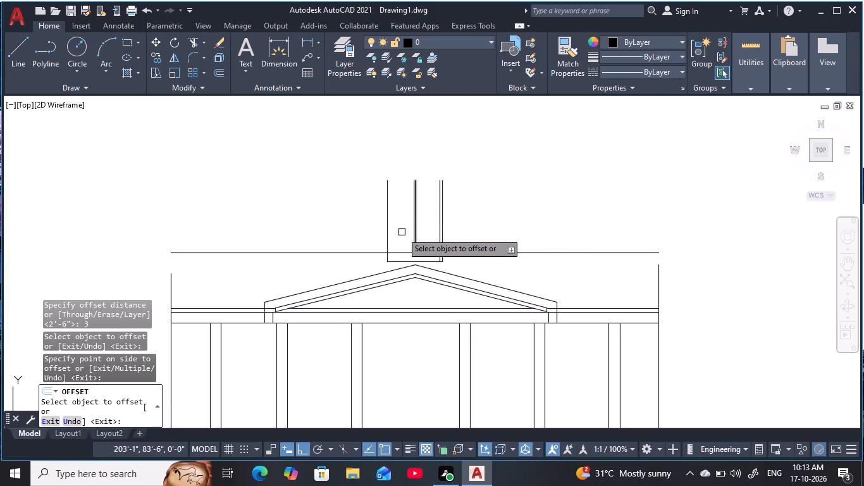
pyautogui.click(386, 231)
pyautogui.click(395, 230)
pyautogui.press('Escape')
pyautogui.press('Escape')
pyautogui.press('Escape')
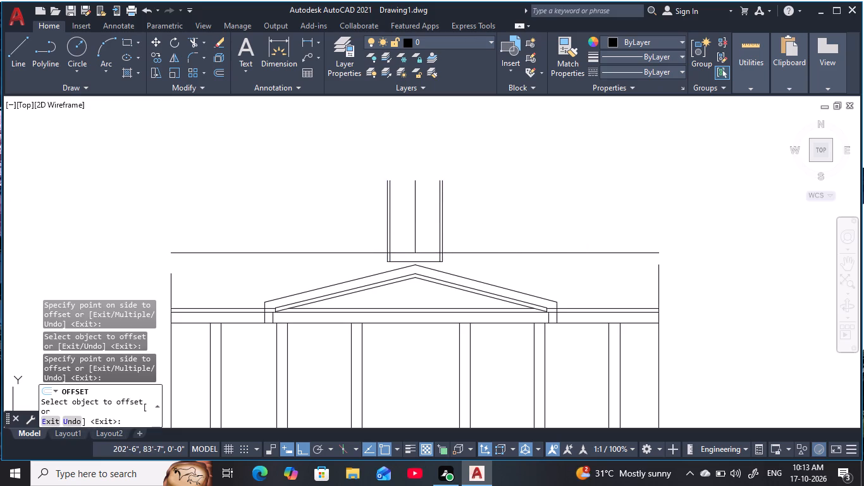
pyautogui.press('Escape')
pyautogui.press('Escape')
# Trim away the remaining centre vertical line above the gable.
pyautogui.write('tr')
pyautogui.press('space')
pyautogui.click(421, 225)
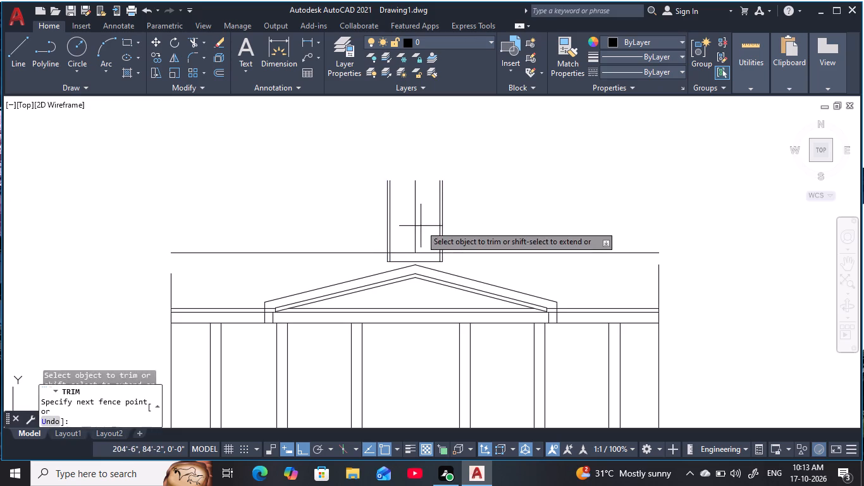
pyautogui.click(408, 232)
pyautogui.moveTo(416, 227); pyautogui.dragTo(412, 235, button='middle')
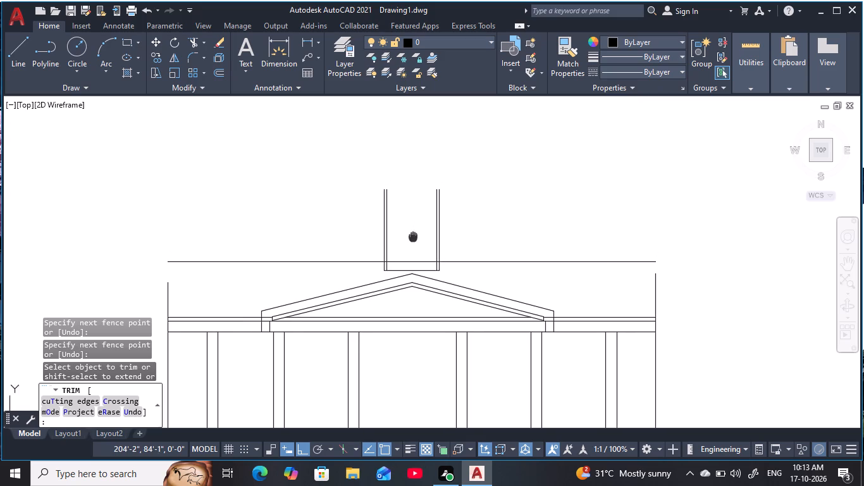
pyautogui.moveTo(412, 235); pyautogui.dragTo(412, 235, button='middle')
pyautogui.press('Escape')
pyautogui.press('Escape')
pyautogui.press('Escape')
pyautogui.press('Escape')
pyautogui.press('Escape')
pyautogui.press('Escape')
pyautogui.press('Escape')
pyautogui.press('Escape')
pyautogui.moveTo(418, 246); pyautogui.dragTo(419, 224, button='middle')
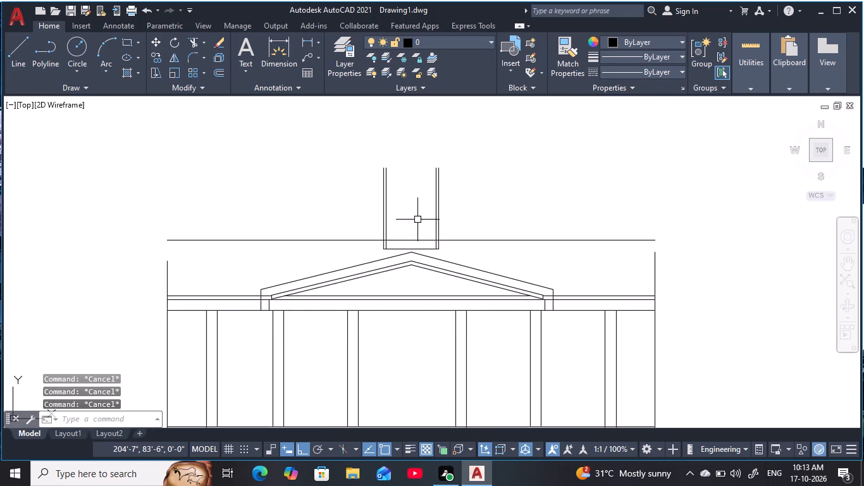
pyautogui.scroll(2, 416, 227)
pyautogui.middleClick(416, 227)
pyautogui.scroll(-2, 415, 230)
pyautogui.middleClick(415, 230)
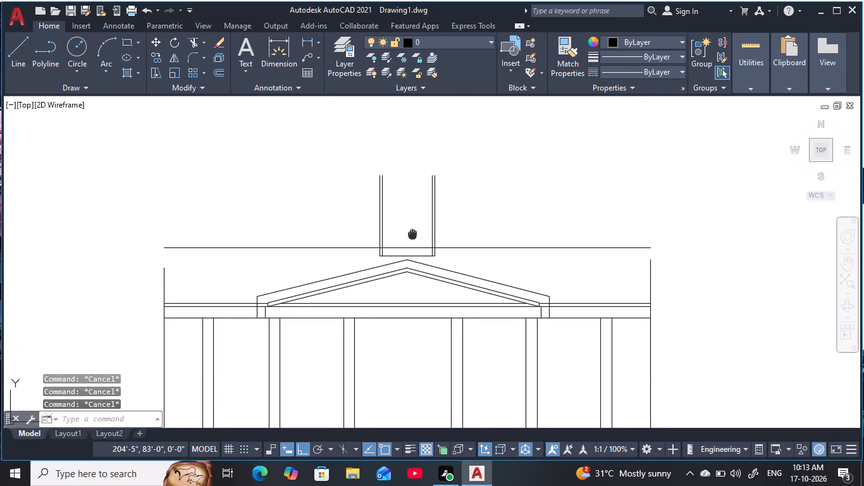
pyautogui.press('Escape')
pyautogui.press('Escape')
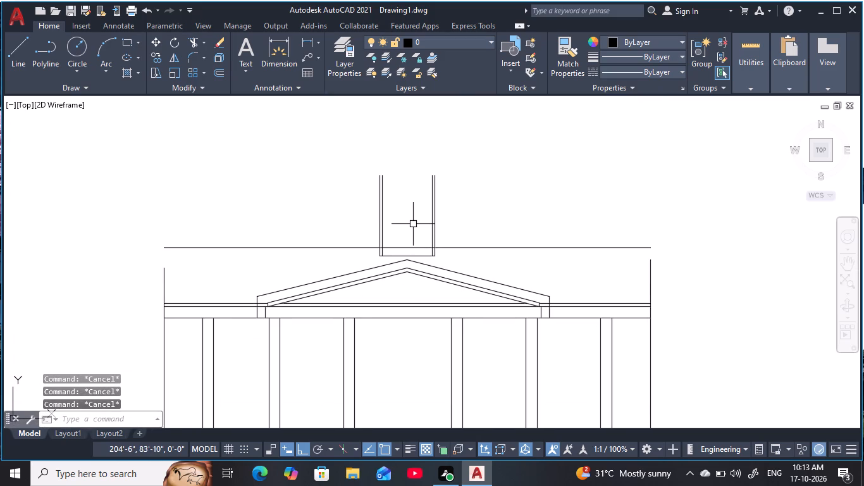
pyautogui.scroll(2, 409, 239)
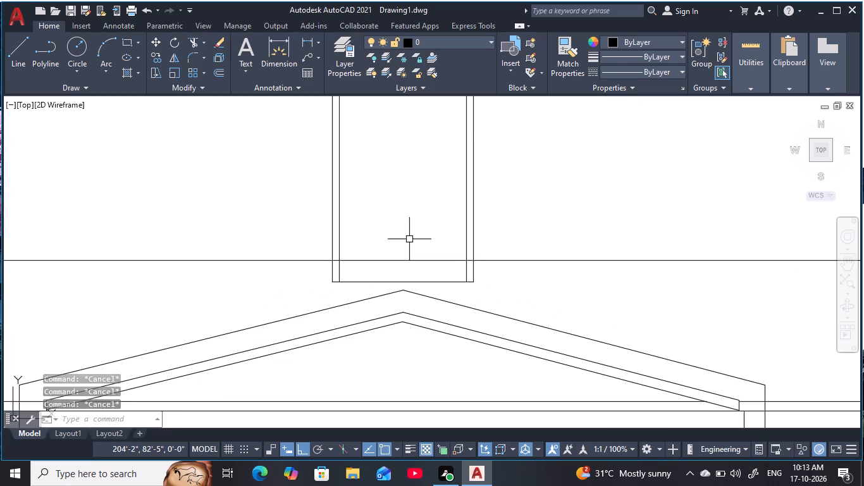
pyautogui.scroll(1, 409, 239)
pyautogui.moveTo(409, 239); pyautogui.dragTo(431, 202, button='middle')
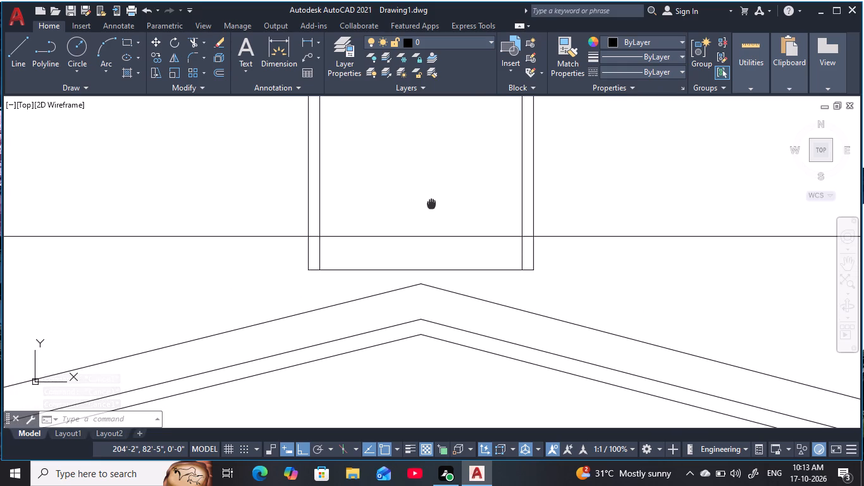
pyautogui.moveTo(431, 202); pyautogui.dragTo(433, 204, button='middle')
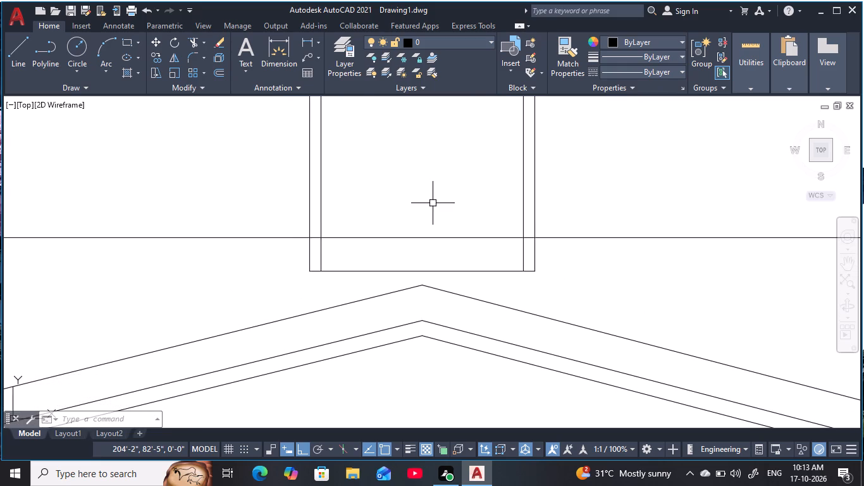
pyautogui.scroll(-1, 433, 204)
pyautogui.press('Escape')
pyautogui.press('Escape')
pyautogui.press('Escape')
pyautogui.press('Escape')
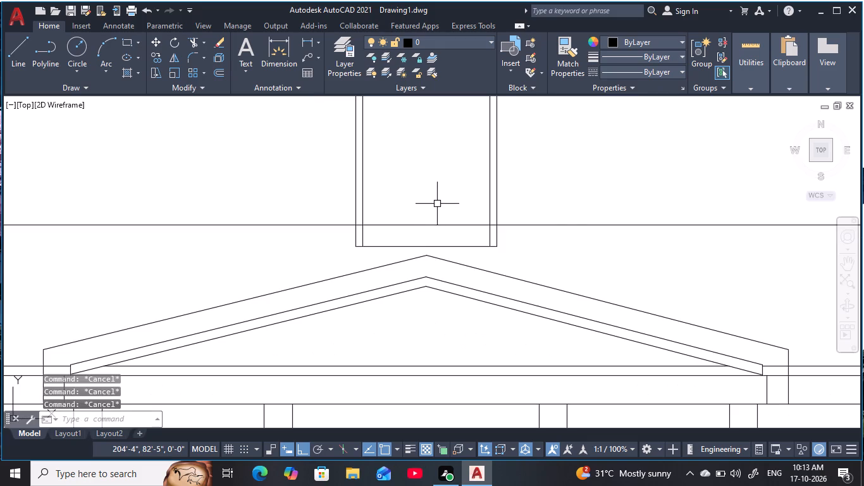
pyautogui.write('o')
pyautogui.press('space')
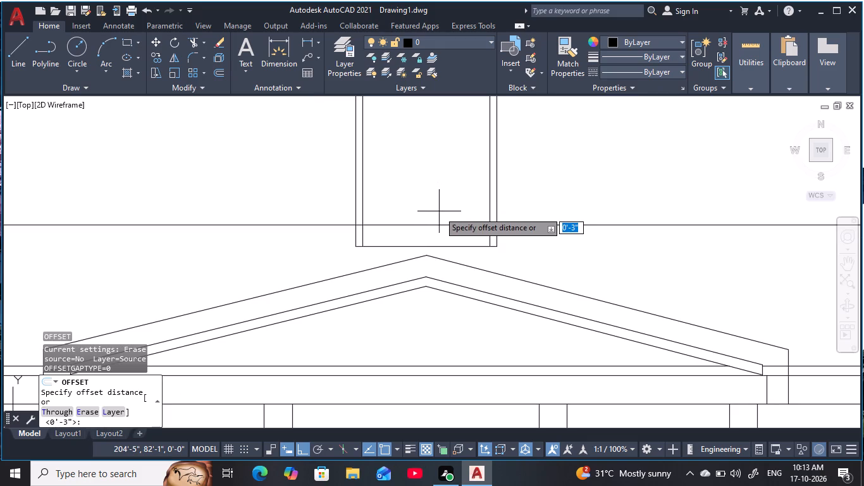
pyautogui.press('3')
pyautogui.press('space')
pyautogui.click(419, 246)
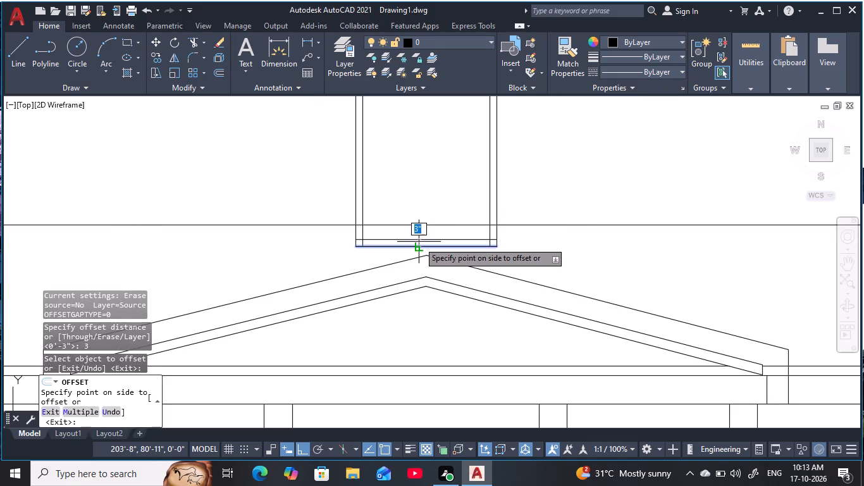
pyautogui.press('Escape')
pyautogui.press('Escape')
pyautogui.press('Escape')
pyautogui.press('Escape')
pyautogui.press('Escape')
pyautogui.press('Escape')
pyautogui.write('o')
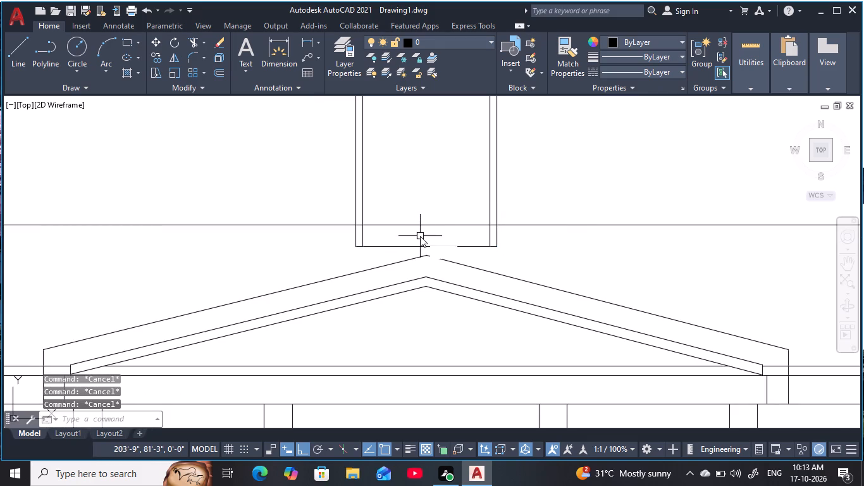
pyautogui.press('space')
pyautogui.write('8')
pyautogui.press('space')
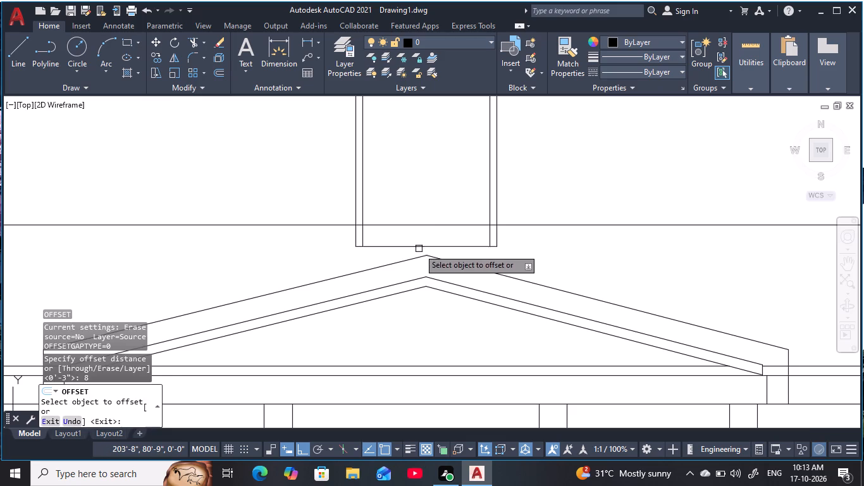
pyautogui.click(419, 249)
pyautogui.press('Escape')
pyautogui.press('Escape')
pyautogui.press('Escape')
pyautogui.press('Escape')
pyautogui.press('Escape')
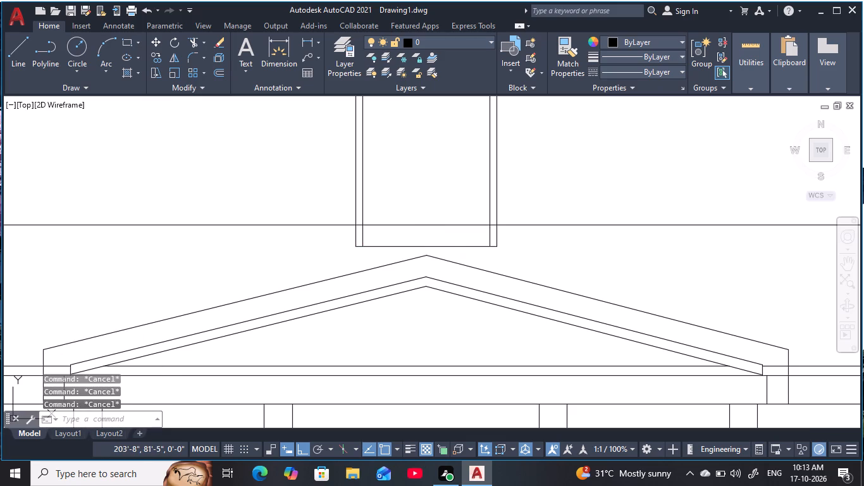
# Offset the short horizontal base line of the roof-top feature upward by 6".
pyautogui.write('o 6')
pyautogui.press('space')
pyautogui.click(423, 246)
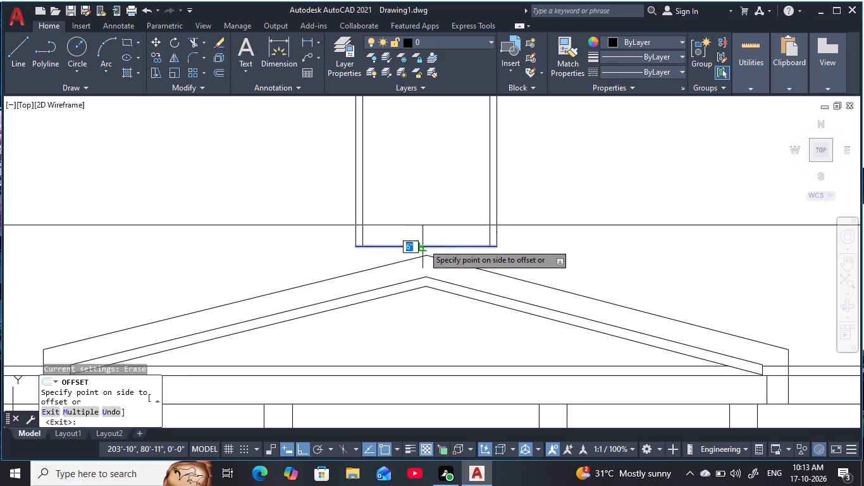
pyautogui.click(421, 208)
pyautogui.press('Escape')
pyautogui.press('Escape')
pyautogui.press('Escape')
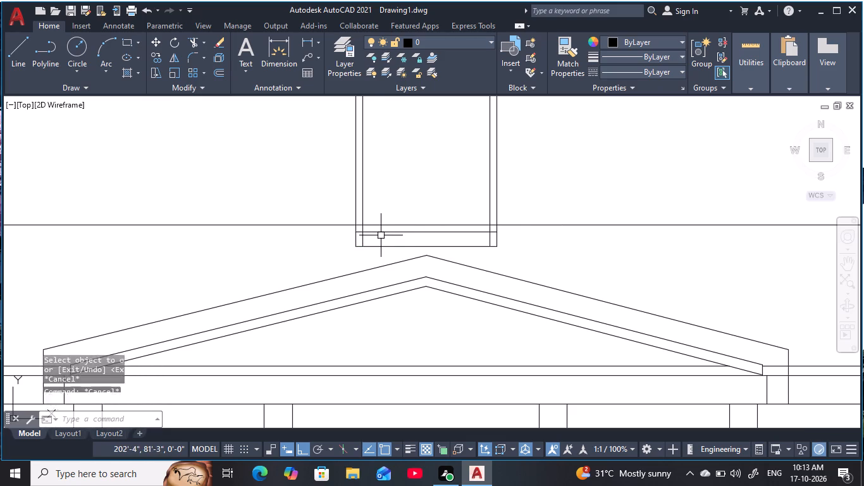
pyautogui.press('Escape')
pyautogui.press('Escape')
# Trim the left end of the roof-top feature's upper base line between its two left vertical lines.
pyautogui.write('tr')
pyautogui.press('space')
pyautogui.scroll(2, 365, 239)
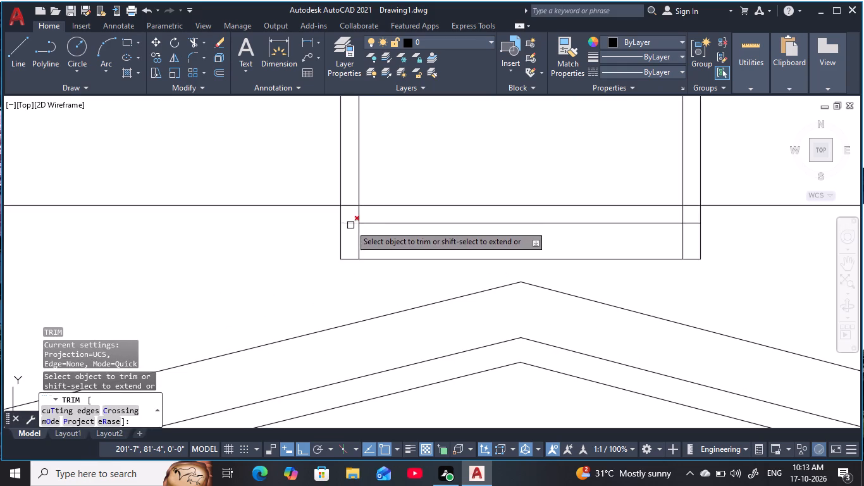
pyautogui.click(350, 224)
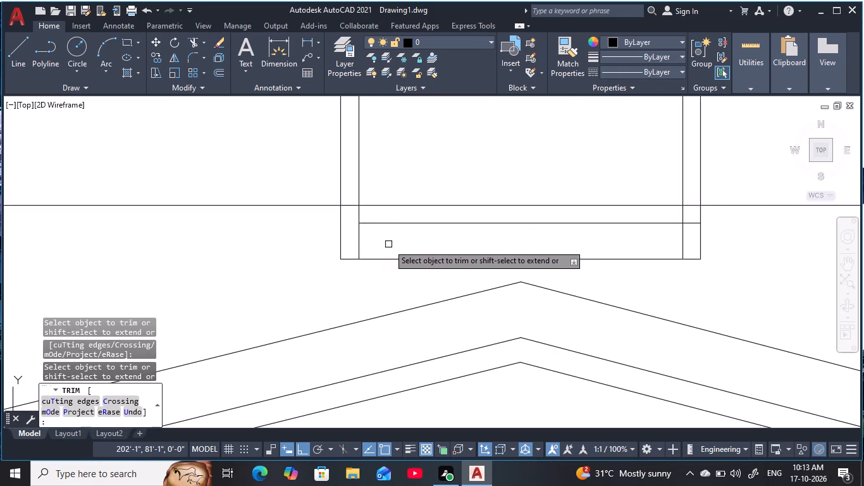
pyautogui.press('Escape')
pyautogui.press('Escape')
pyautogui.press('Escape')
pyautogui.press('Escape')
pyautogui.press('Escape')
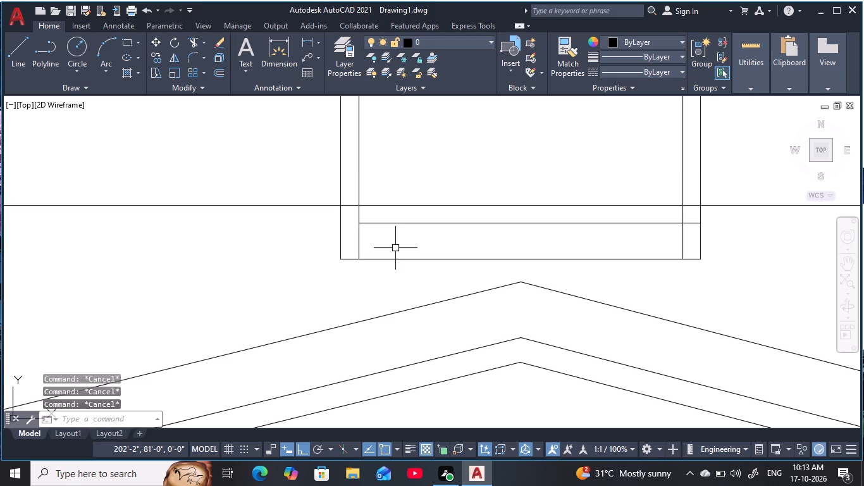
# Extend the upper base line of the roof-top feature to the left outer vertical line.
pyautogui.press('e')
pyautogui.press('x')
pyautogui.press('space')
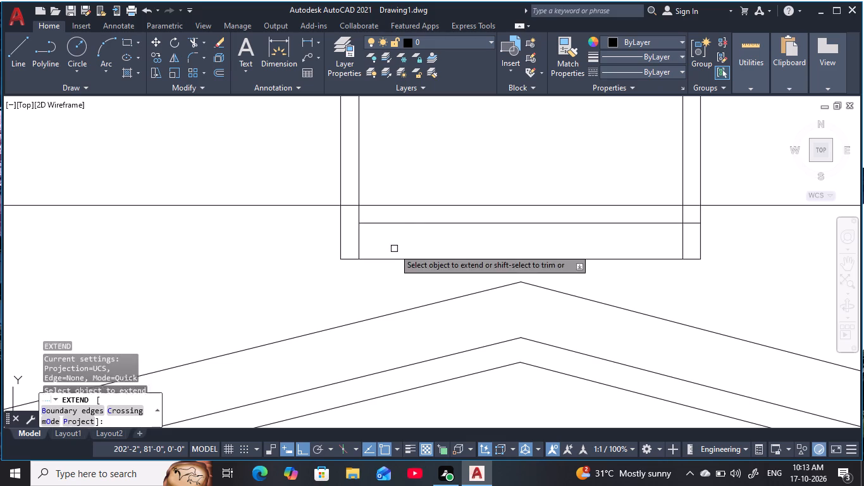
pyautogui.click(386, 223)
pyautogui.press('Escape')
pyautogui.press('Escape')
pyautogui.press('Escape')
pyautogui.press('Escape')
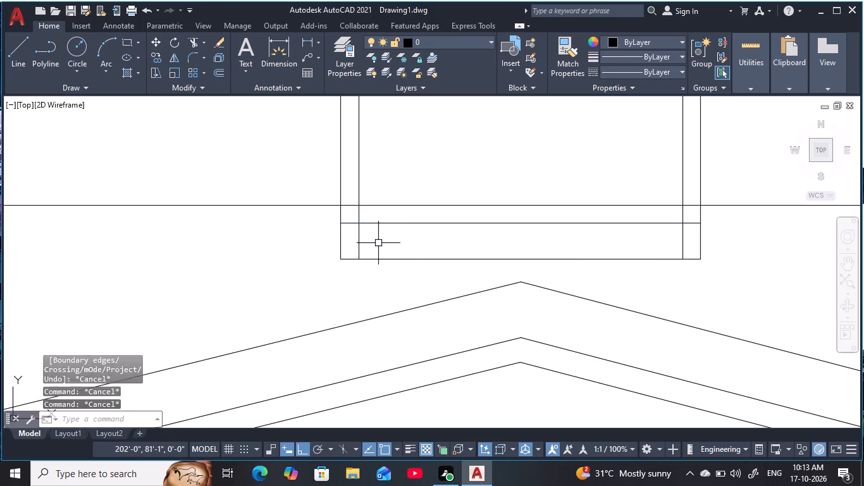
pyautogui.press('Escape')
# Trim both inner vertical lines of the roof-top feature below the upper base line.
pyautogui.write('tr')
pyautogui.press('space')
pyautogui.click(355, 243)
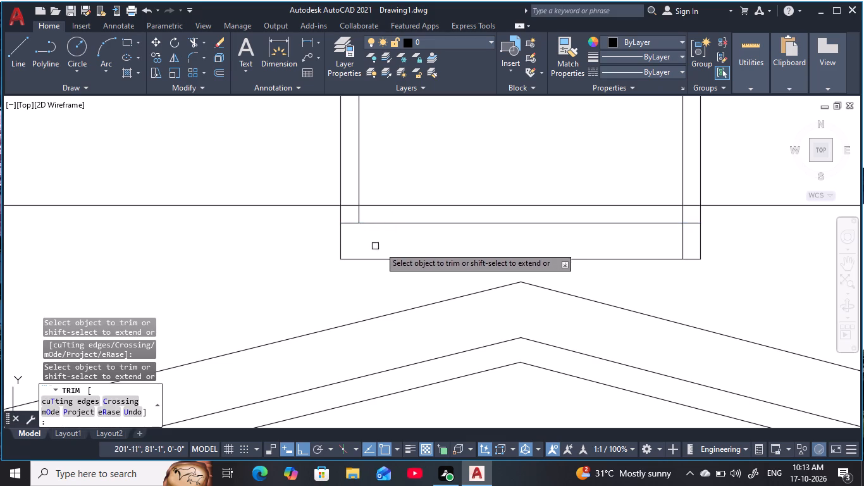
pyautogui.click(682, 236)
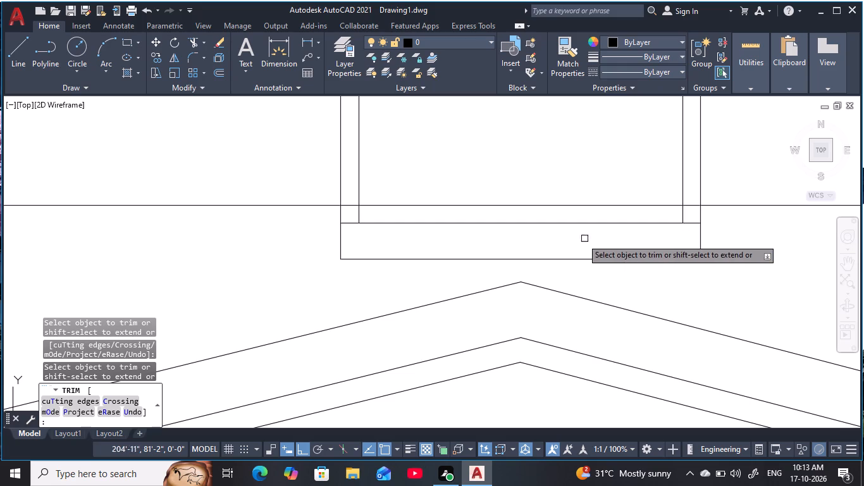
pyautogui.scroll(-2, 495, 210)
pyautogui.moveTo(495, 173); pyautogui.dragTo(474, 216, button='middle')
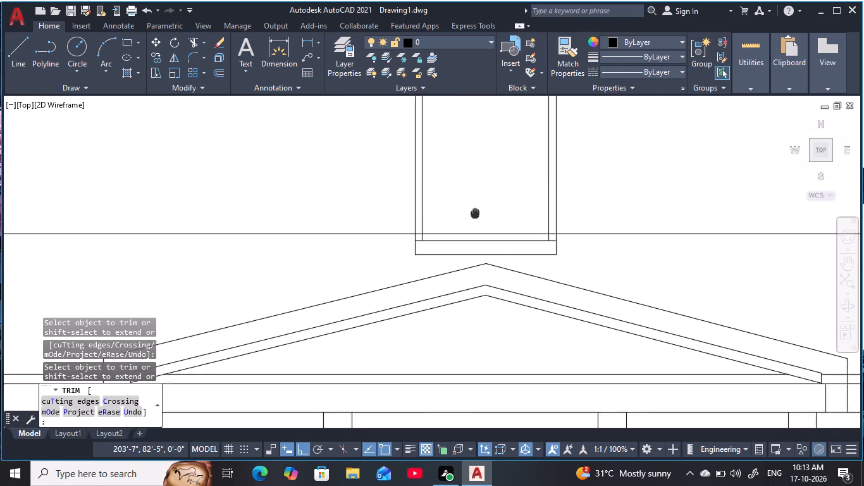
pyautogui.moveTo(474, 216); pyautogui.dragTo(462, 234, button='middle')
pyautogui.press('Escape')
pyautogui.press('Escape')
pyautogui.press('Escape')
pyautogui.scroll(-1, 452, 215)
pyautogui.moveTo(452, 215); pyautogui.dragTo(430, 241, button='middle')
pyautogui.press('Escape')
pyautogui.press('Escape')
pyautogui.press('Escape')
pyautogui.press('Escape')
pyautogui.press('Escape')
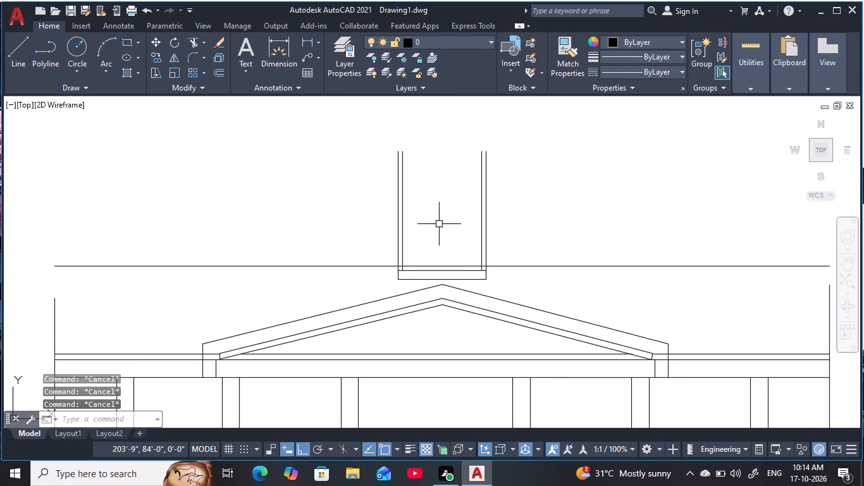
# Draw a horizontal line about 5' long between the roof-top feature's outer vertical lines, about two-thirds of the way up.
pyautogui.write('l')
pyautogui.press('space')
pyautogui.scroll(1, 449, 207)
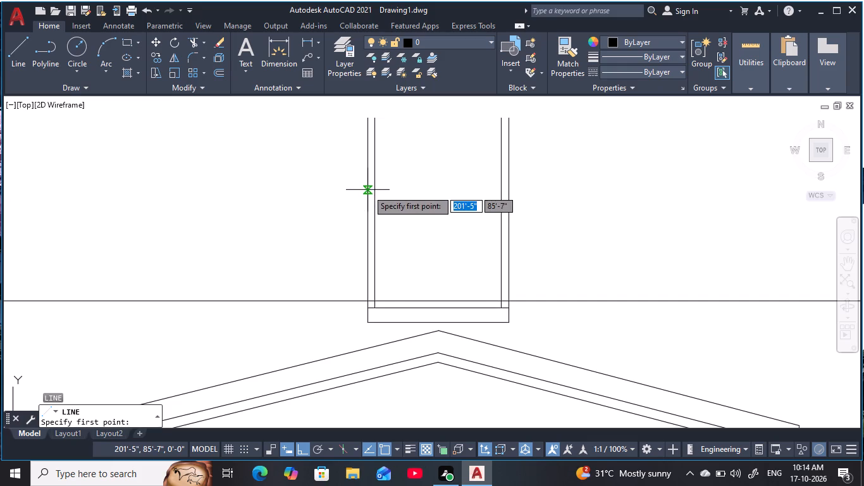
pyautogui.click(367, 190)
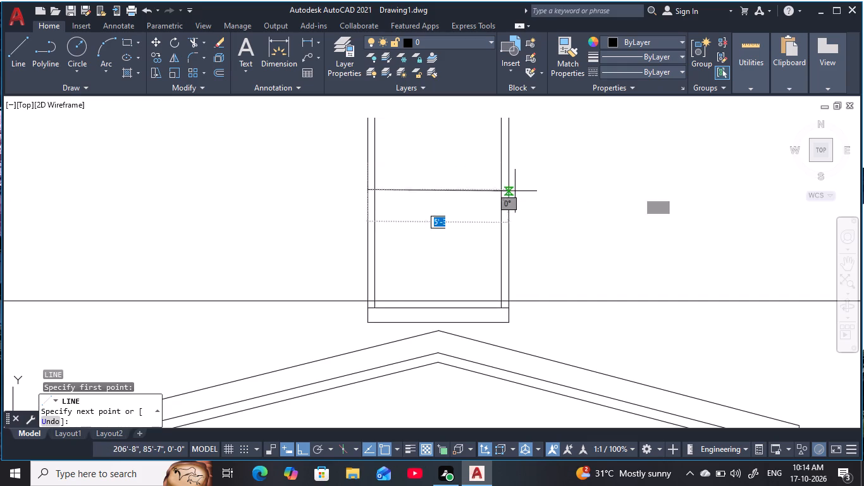
pyautogui.scroll(3, 514, 190)
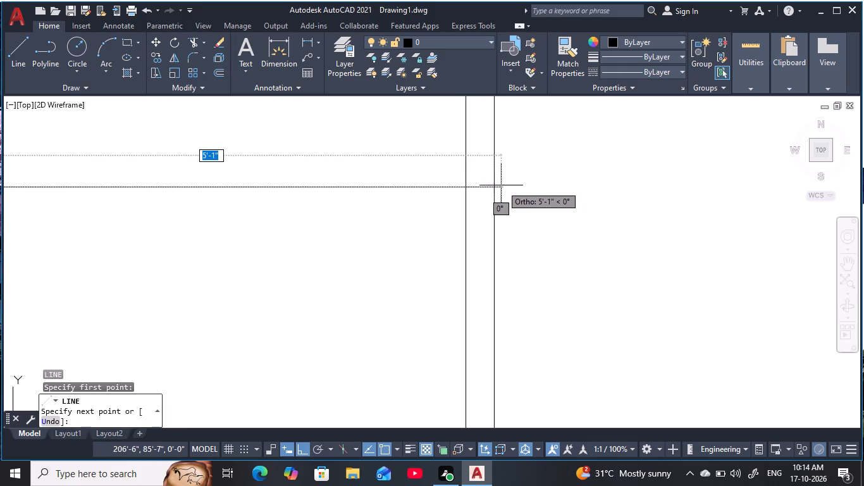
pyautogui.click(495, 187)
pyautogui.press('Escape')
pyautogui.press('Escape')
pyautogui.scroll(-3, 393, 187)
pyautogui.moveTo(393, 187); pyautogui.dragTo(447, 218, button='middle')
pyautogui.press('Escape')
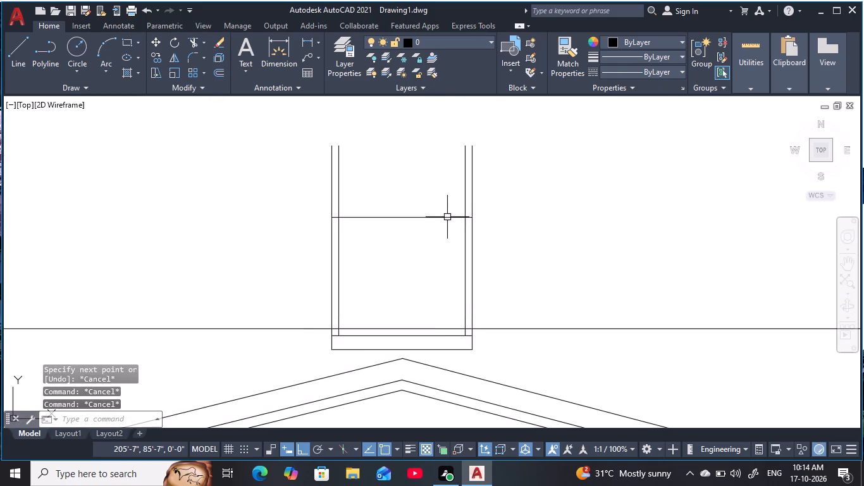
pyautogui.press('Escape')
pyautogui.press('Escape')
pyautogui.press('Escape')
pyautogui.press('Escape')
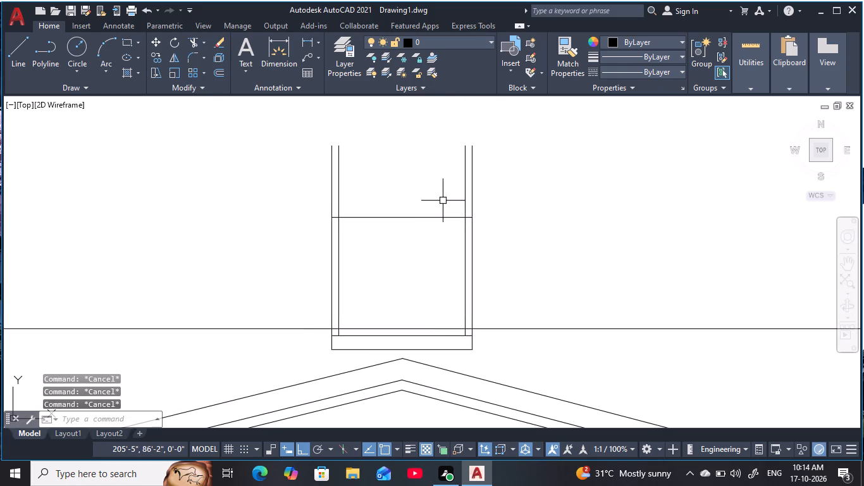
pyautogui.press('Escape')
pyautogui.press('Escape')
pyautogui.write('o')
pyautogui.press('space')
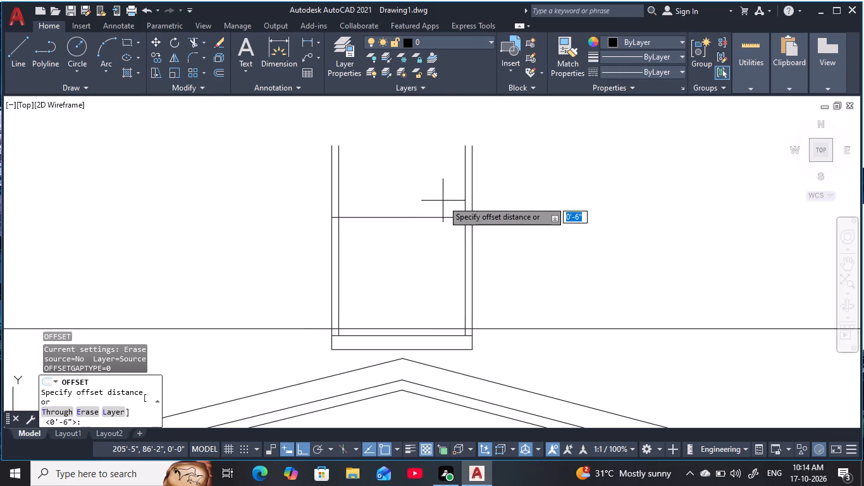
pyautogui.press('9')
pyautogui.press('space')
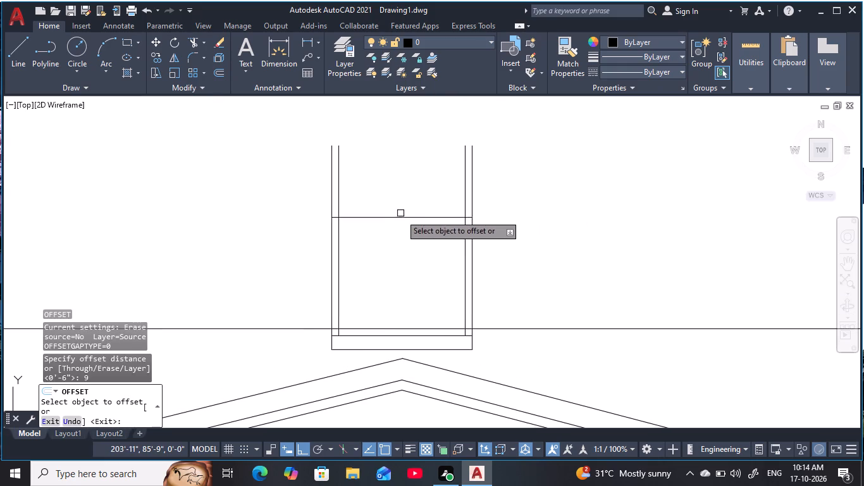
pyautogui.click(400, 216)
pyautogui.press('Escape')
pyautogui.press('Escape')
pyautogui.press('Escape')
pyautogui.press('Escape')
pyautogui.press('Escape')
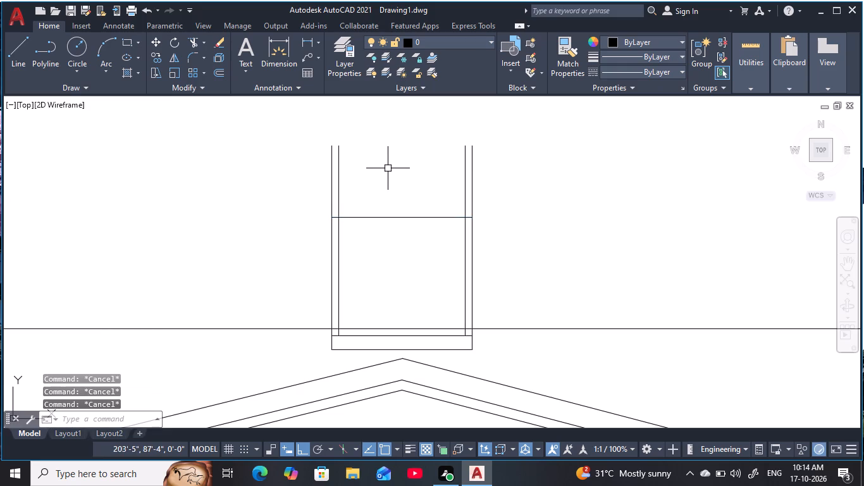
# Offset the roof-top feature's horizontal line, about two-thirds of the way up, by 6" upward.
pyautogui.write('o 6')
pyautogui.press('space')
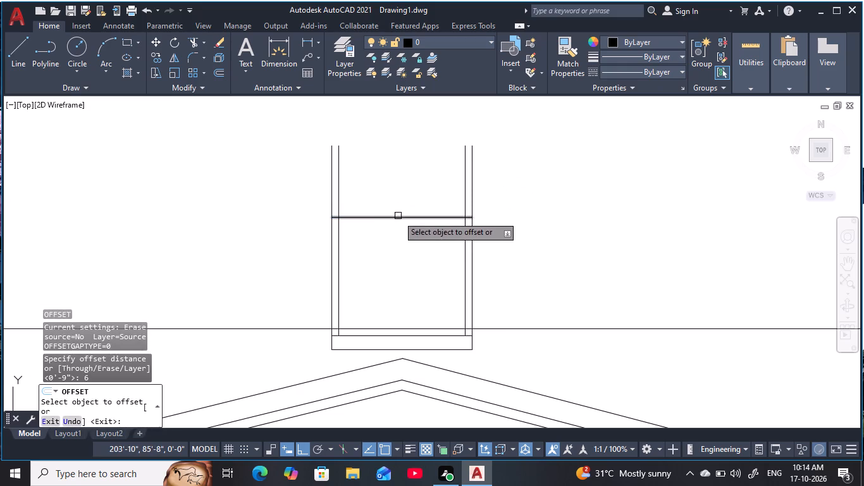
pyautogui.click(398, 217)
pyautogui.click(390, 185)
pyautogui.press('Escape')
pyautogui.press('Escape')
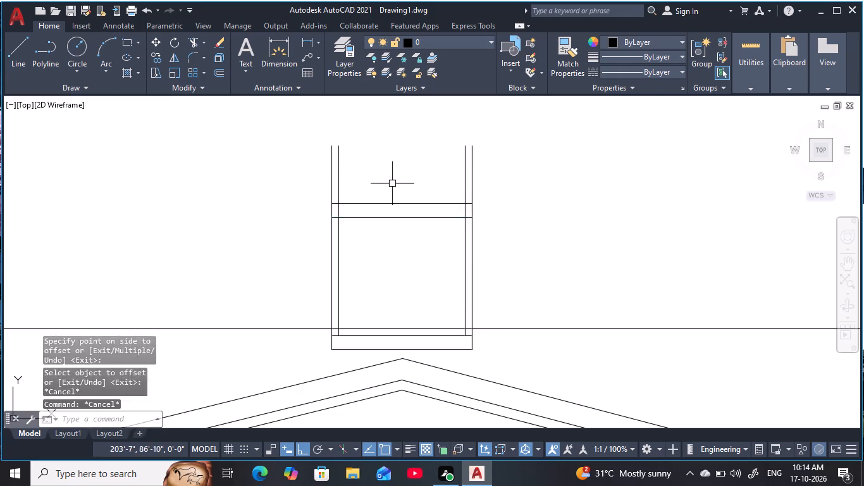
pyautogui.press('Escape')
pyautogui.press('Escape')
# Draw a vertical centre line about 3'-9" long upward from the midpoint of the roof-top feature's upper band line.
pyautogui.moveTo(399, 180); pyautogui.dragTo(391, 215, button='middle')
pyautogui.press('Escape')
pyautogui.press('Escape')
pyautogui.press('Escape')
pyautogui.press('Escape')
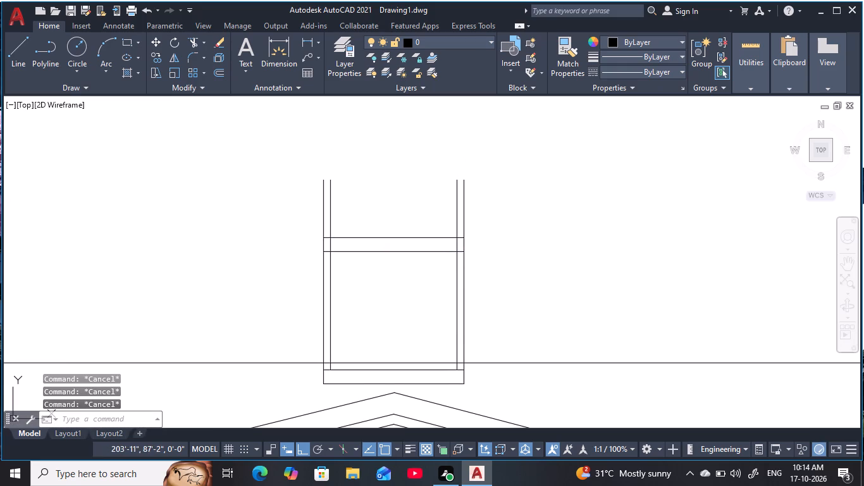
pyautogui.press('Escape')
pyautogui.press('Escape')
pyautogui.write('l')
pyautogui.press('space')
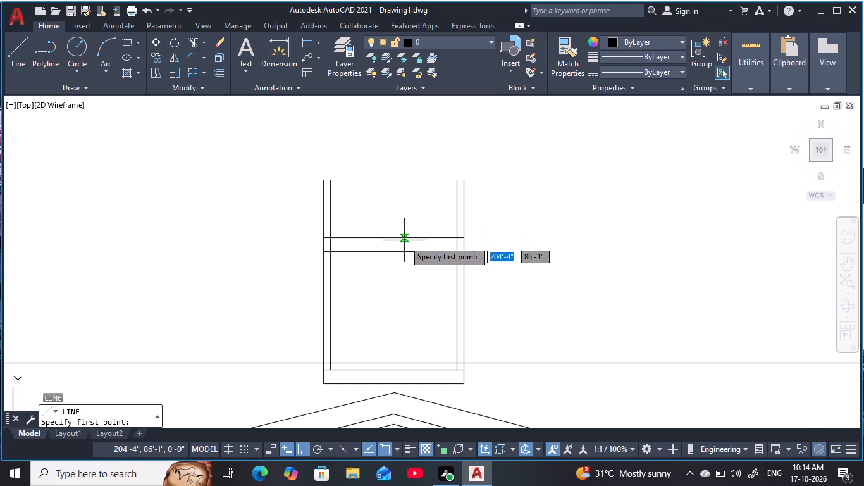
pyautogui.click(395, 235)
pyautogui.click(389, 134)
pyautogui.press('Escape')
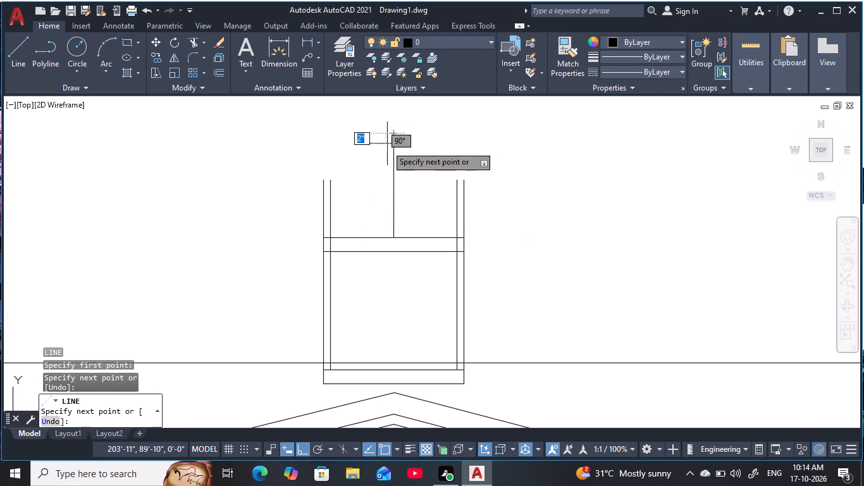
pyautogui.press('Escape')
pyautogui.press('Escape')
pyautogui.press('Escape')
pyautogui.press('Escape')
pyautogui.press('Escape')
pyautogui.press('Escape')
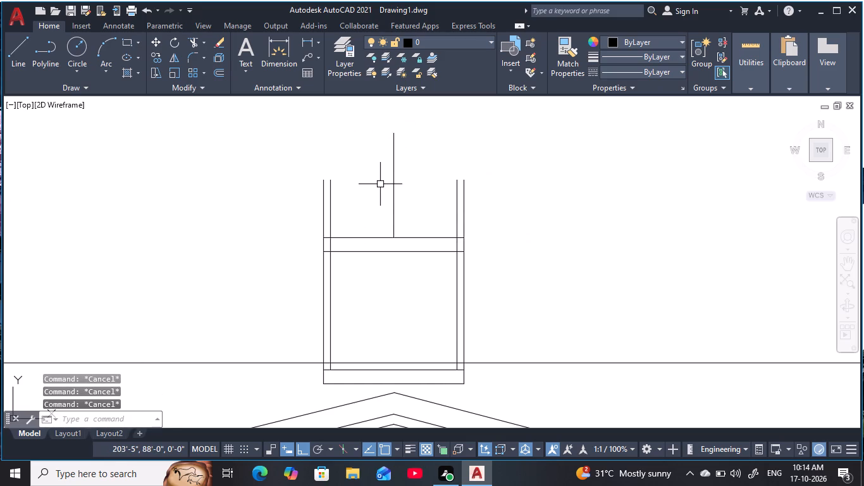
# With Ortho off, draw two sloping lines about 2'-10" long from the upper band line's ends, meeting on the vertical centre line.
pyautogui.write('l')
pyautogui.press('space')
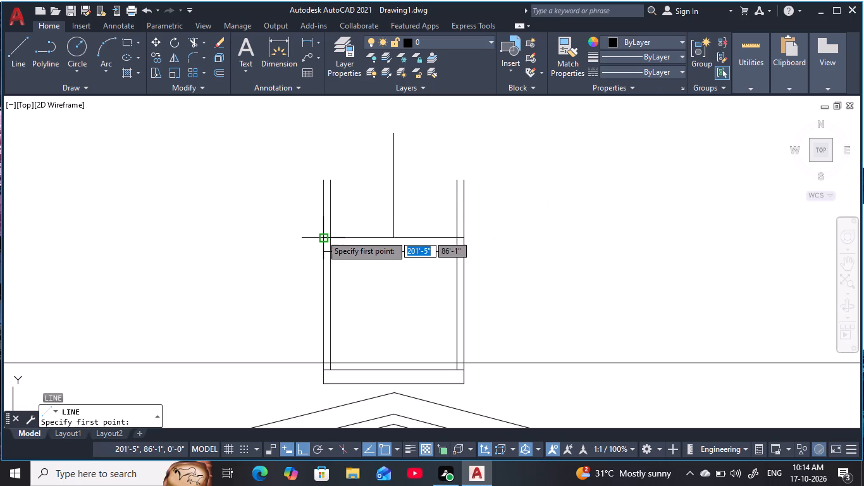
pyautogui.scroll(1, 323, 235)
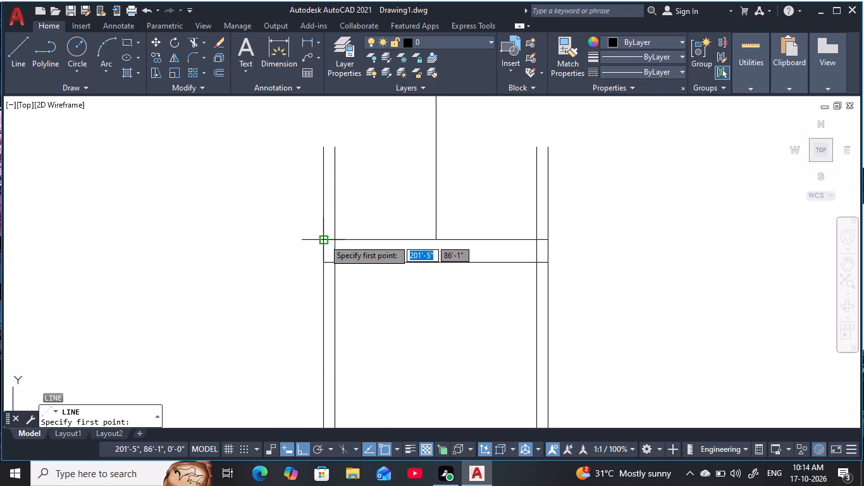
pyautogui.click(325, 239)
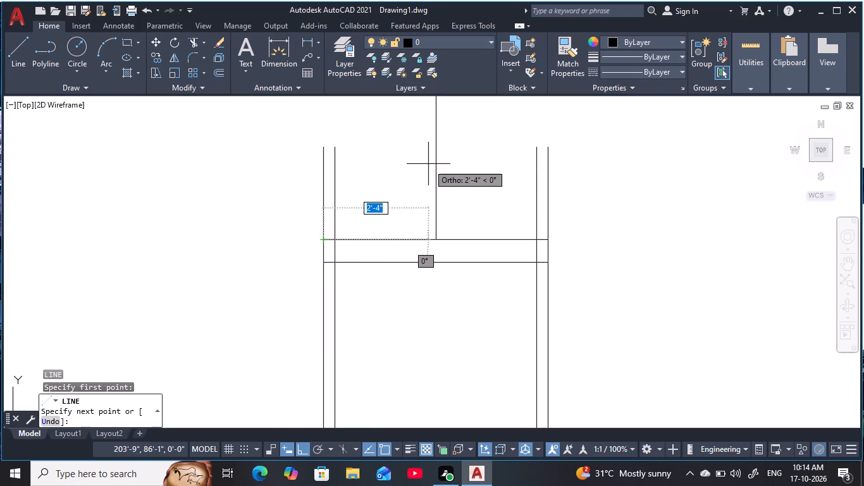
pyautogui.press('F8')
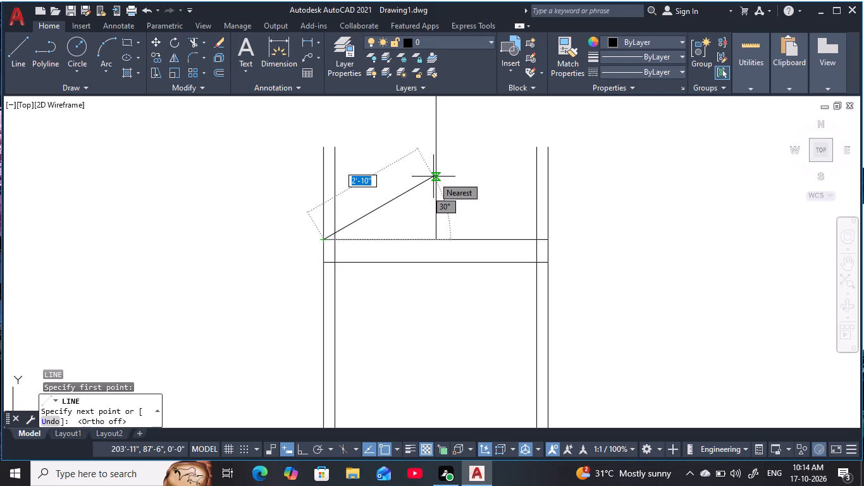
pyautogui.click(435, 184)
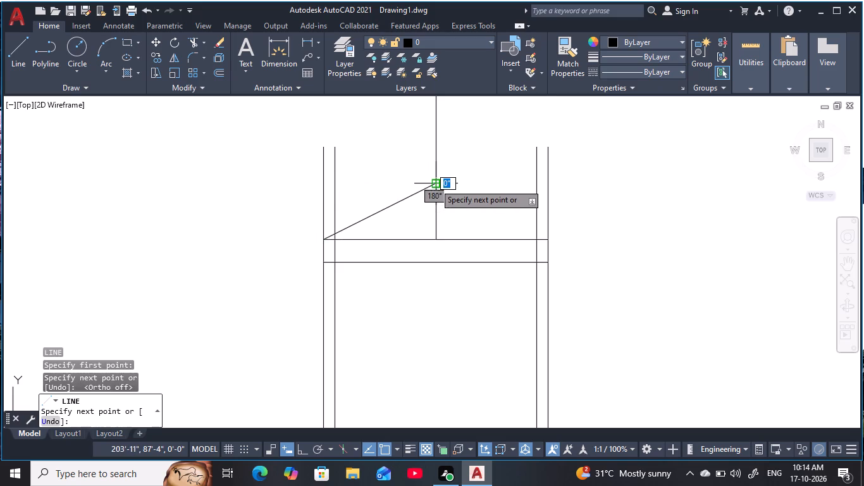
pyautogui.click(547, 240)
pyautogui.press('Escape')
pyautogui.press('Escape')
pyautogui.press('Escape')
pyautogui.press('Escape')
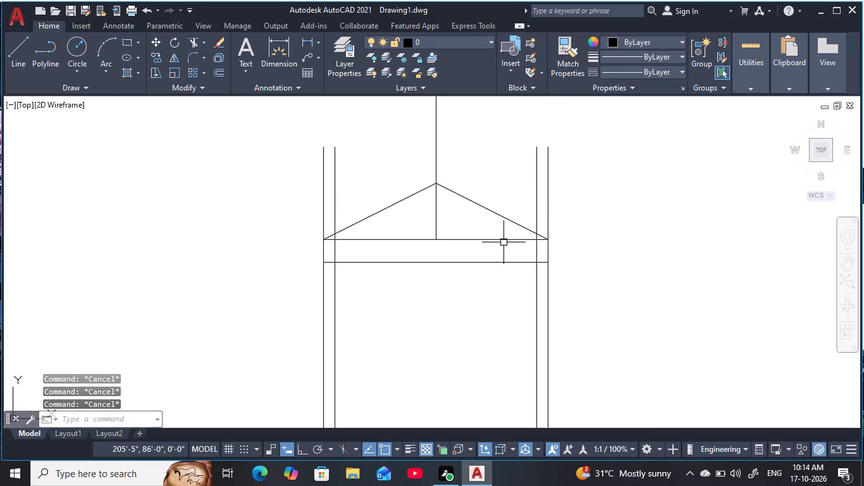
pyautogui.press('Escape')
pyautogui.press('Escape')
# Offset the right sloping line of the roof-top feature's small gable by 3" inward.
pyautogui.press('o')
pyautogui.press('space')
pyautogui.write('3')
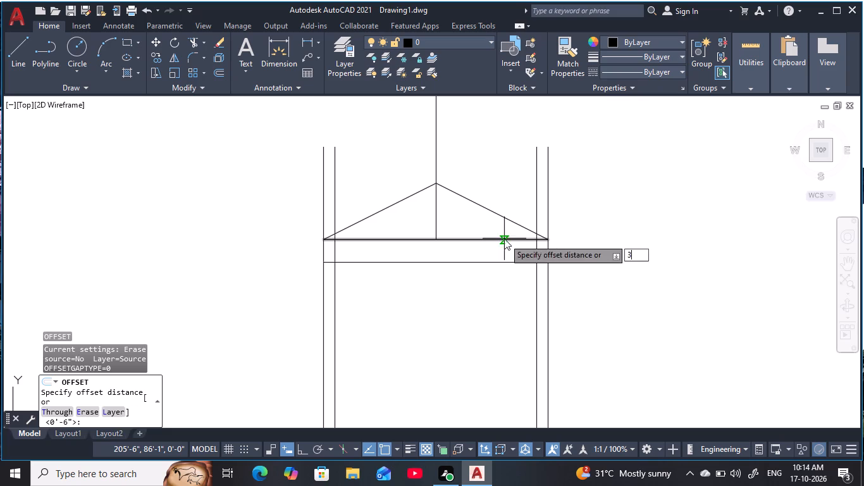
pyautogui.press('space')
pyautogui.click(492, 214)
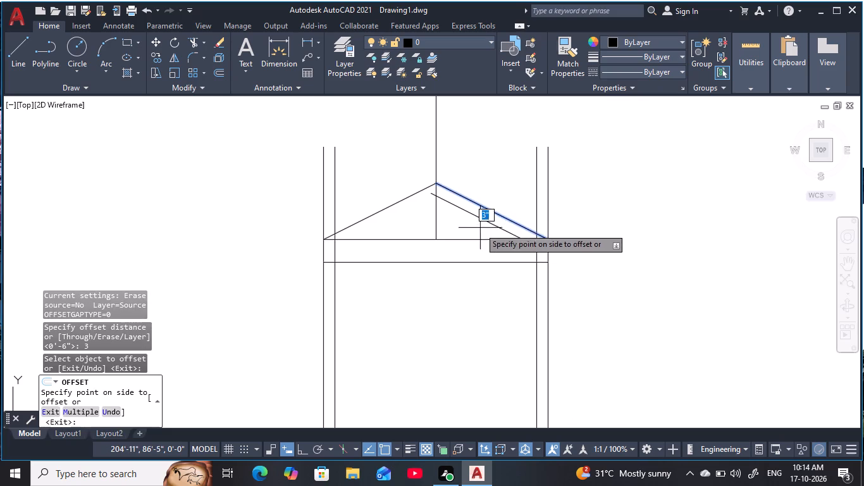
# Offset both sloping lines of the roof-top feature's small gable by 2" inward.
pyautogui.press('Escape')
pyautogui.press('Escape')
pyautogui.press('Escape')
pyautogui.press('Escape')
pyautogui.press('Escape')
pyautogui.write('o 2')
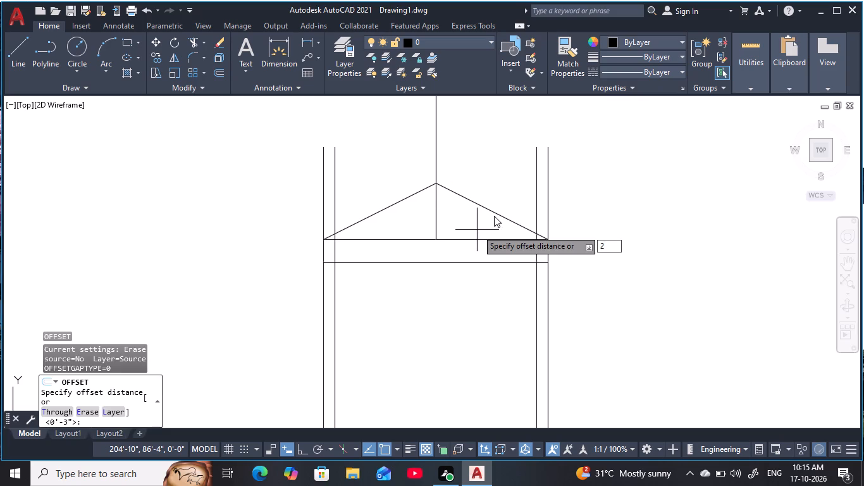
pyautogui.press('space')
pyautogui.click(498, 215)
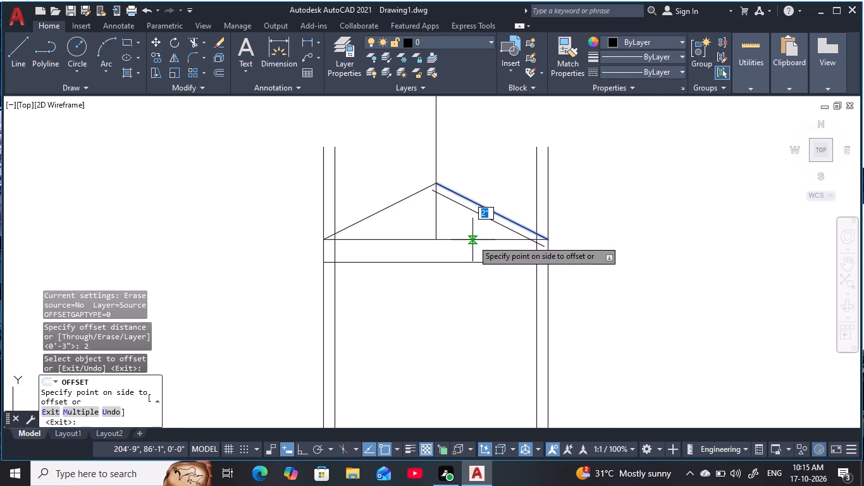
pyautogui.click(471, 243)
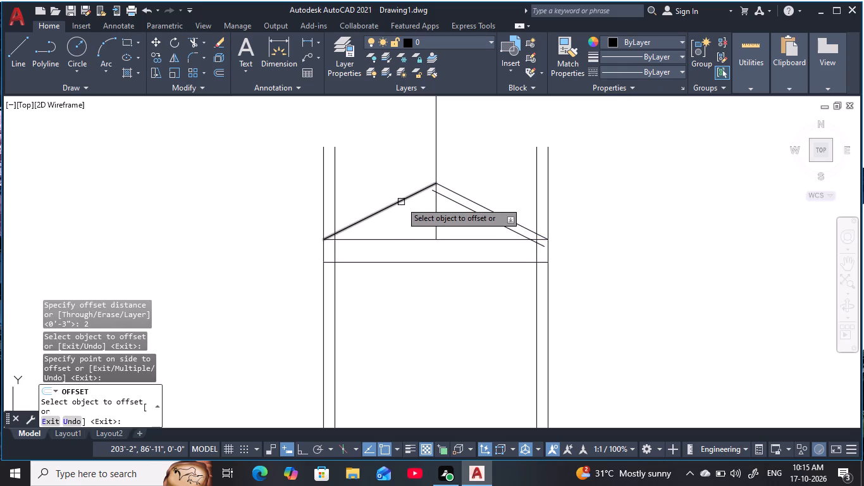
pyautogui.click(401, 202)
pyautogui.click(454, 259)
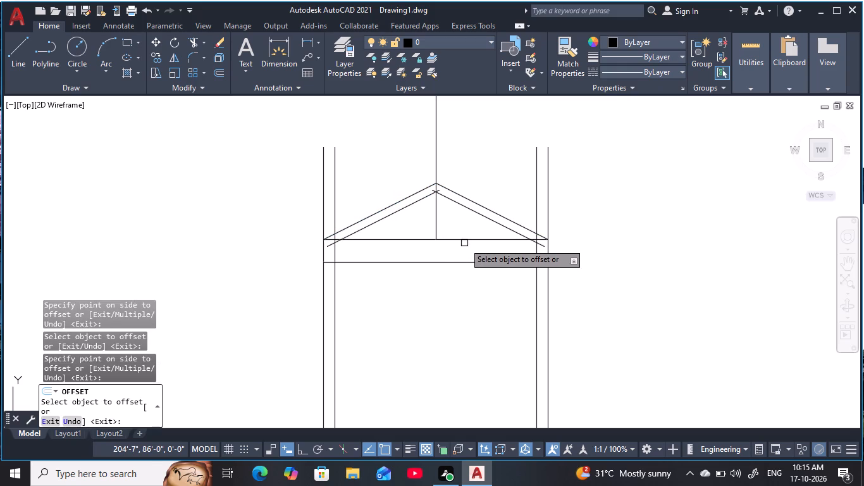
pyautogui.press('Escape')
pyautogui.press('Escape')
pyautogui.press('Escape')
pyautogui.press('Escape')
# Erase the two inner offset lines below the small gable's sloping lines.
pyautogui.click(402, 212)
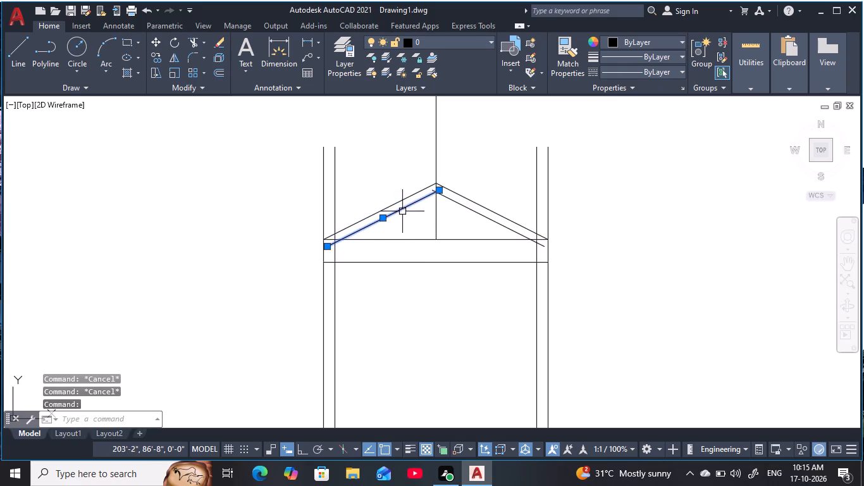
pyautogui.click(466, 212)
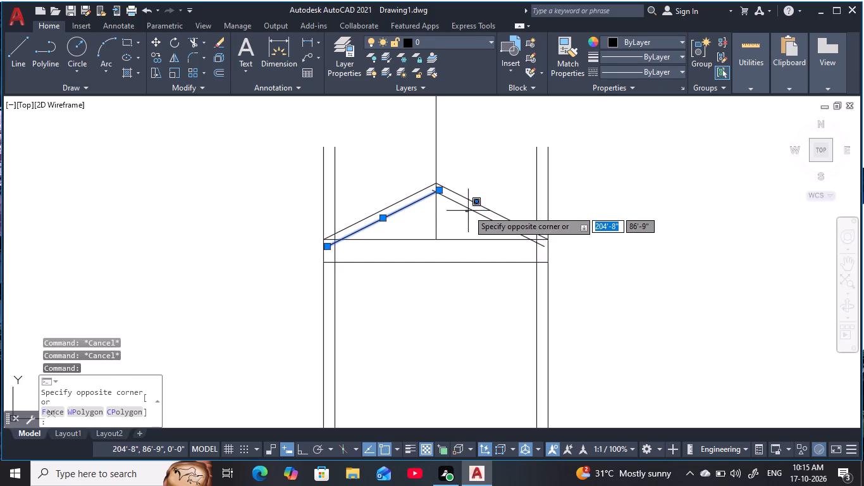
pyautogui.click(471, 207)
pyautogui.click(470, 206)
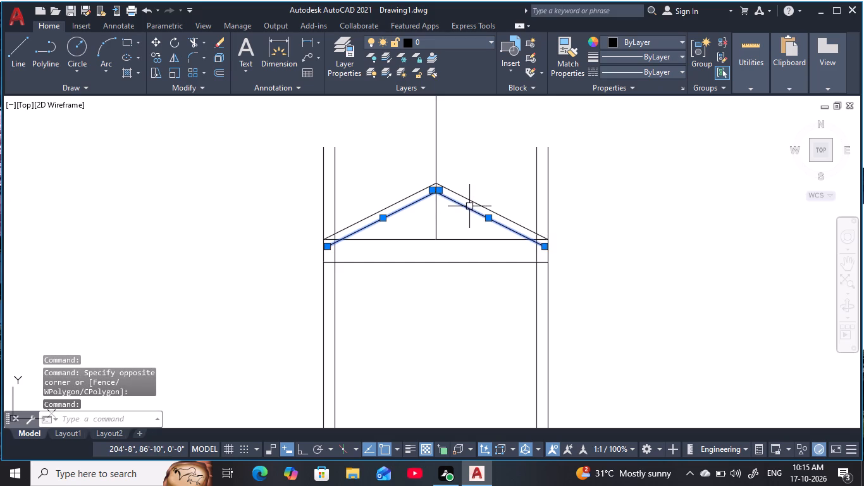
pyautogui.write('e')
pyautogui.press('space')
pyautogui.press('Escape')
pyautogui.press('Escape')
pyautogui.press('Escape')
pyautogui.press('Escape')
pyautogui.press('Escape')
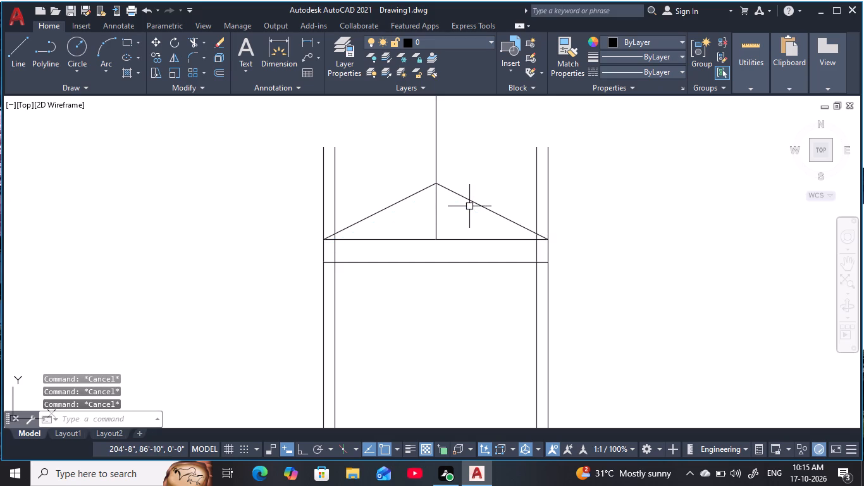
# Offset both sloping lines of the roof-top feature's small gable by 2" outward.
pyautogui.write('o')
pyautogui.press('space')
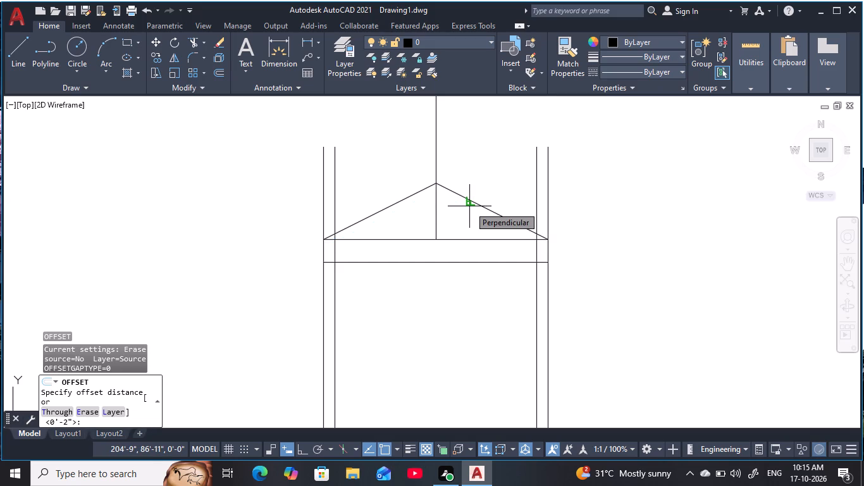
pyautogui.write('2')
pyautogui.press('space')
pyautogui.click(475, 204)
pyautogui.click(493, 186)
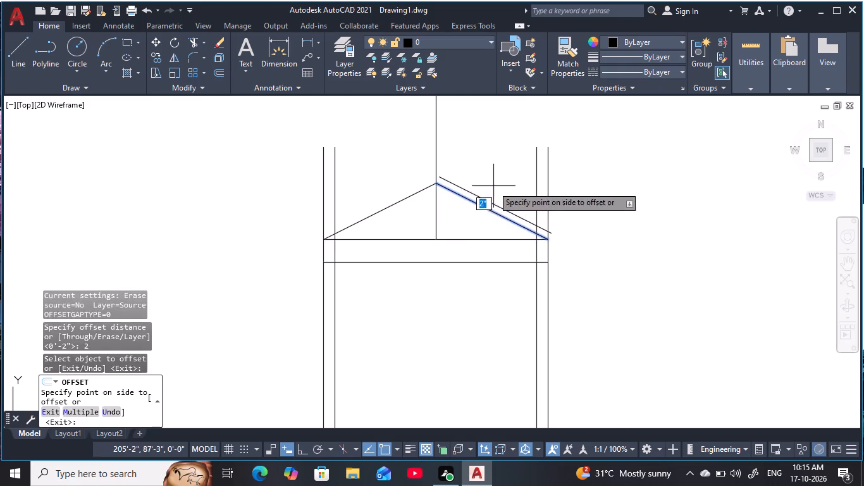
pyautogui.click(405, 201)
pyautogui.click(385, 178)
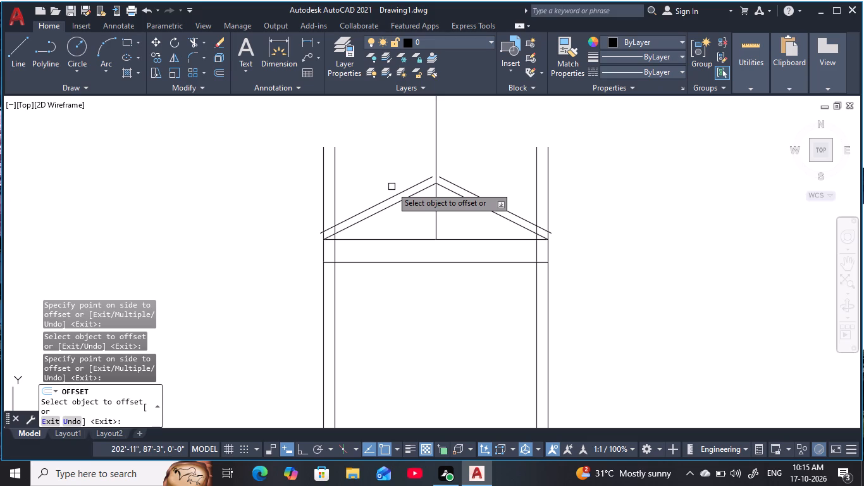
pyautogui.press('Escape')
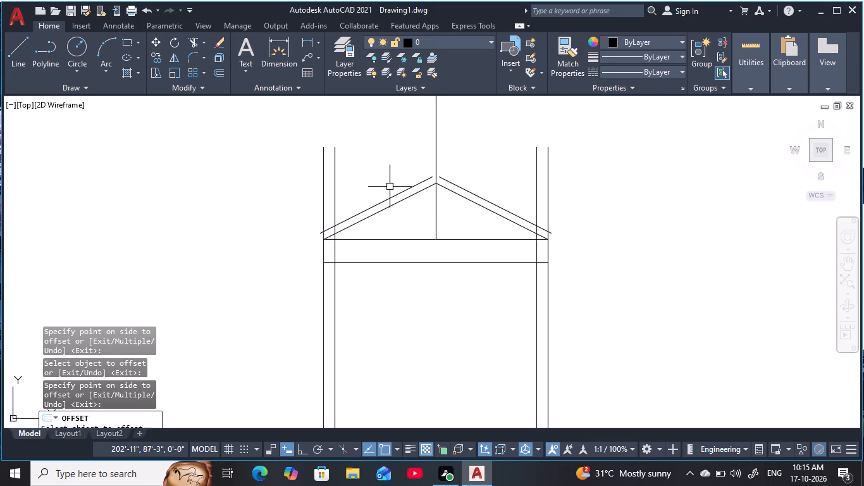
pyautogui.press('Escape')
pyautogui.press('Escape')
pyautogui.press('Escape')
pyautogui.press('Escape')
pyautogui.press('Escape')
pyautogui.press('Escape')
pyautogui.press('Escape')
pyautogui.press('Escape')
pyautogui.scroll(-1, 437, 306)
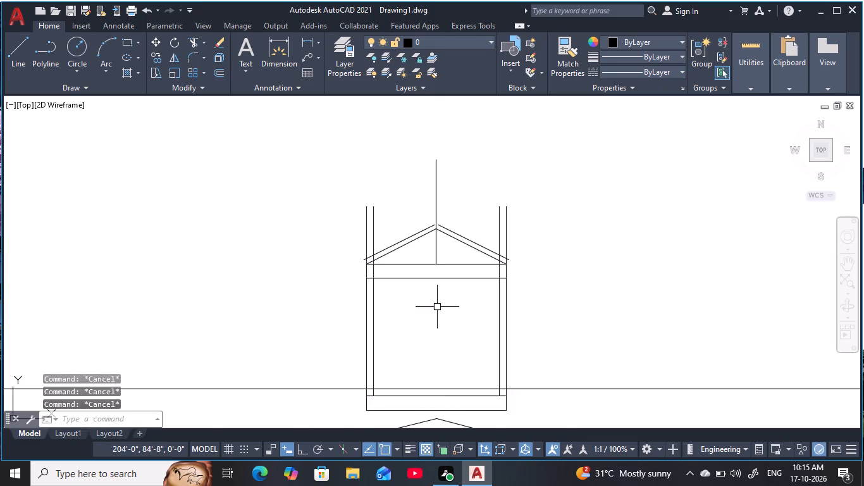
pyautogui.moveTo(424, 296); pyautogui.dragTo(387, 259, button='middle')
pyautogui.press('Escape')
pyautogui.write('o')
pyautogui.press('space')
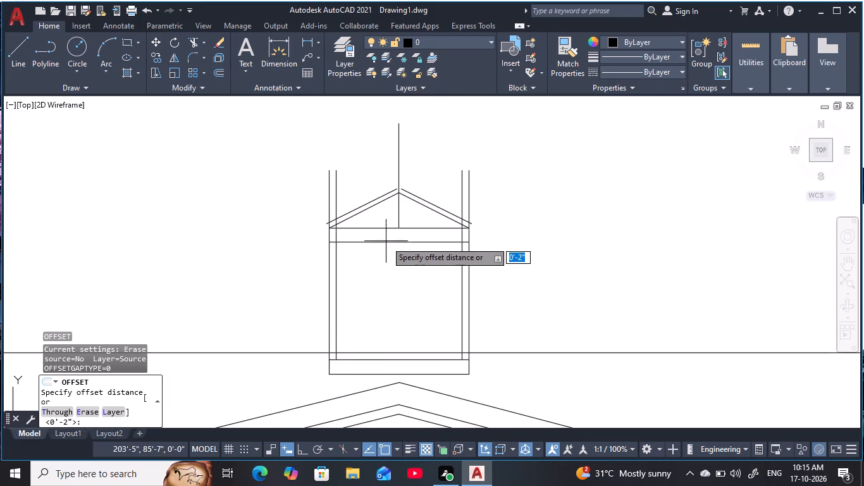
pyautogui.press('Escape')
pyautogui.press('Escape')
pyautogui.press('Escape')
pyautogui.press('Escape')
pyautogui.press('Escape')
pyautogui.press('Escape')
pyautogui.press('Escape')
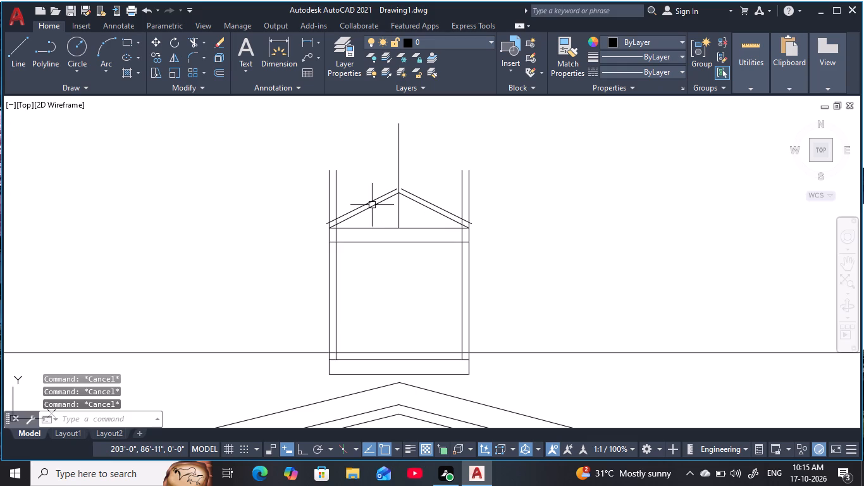
# Trim the parts of the roof-top feature's four vertical frame lines that project above the small gable's slopes.
pyautogui.write('tr')
pyautogui.press('space')
pyautogui.moveTo(347, 191); pyautogui.dragTo(330, 199)
pyautogui.click(302, 205)
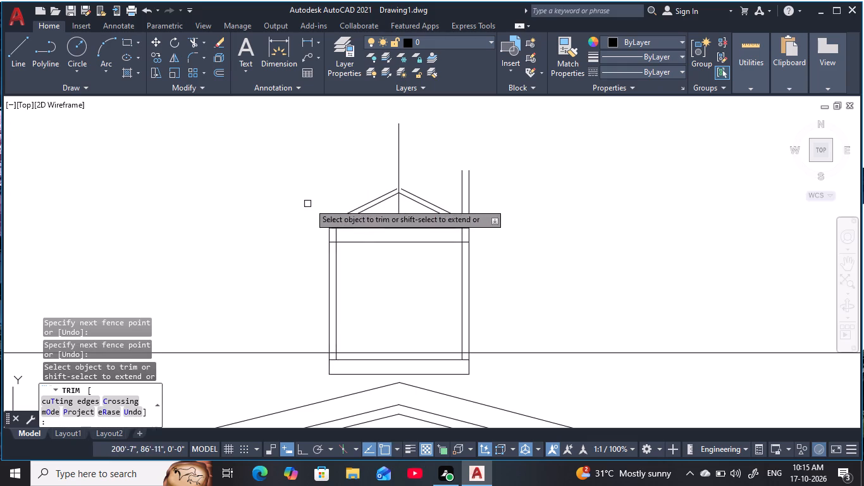
pyautogui.click(452, 185)
pyautogui.click(486, 204)
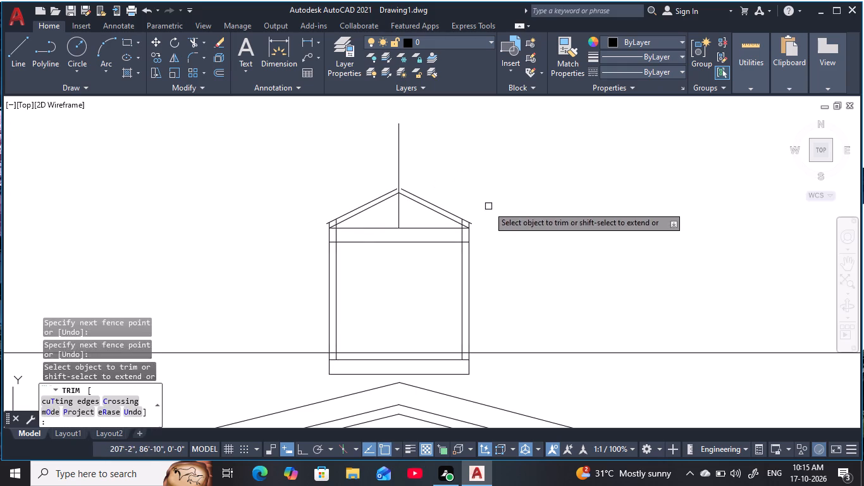
pyautogui.press('Escape')
pyautogui.press('Escape')
pyautogui.press('Escape')
pyautogui.press('Escape')
pyautogui.press('Escape')
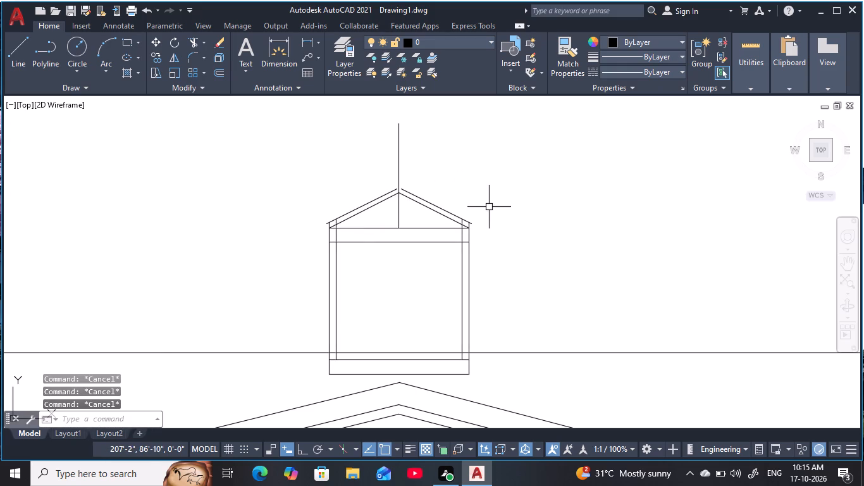
pyautogui.press('Escape')
pyautogui.press('Escape')
pyautogui.press('Escape')
pyautogui.press('Escape')
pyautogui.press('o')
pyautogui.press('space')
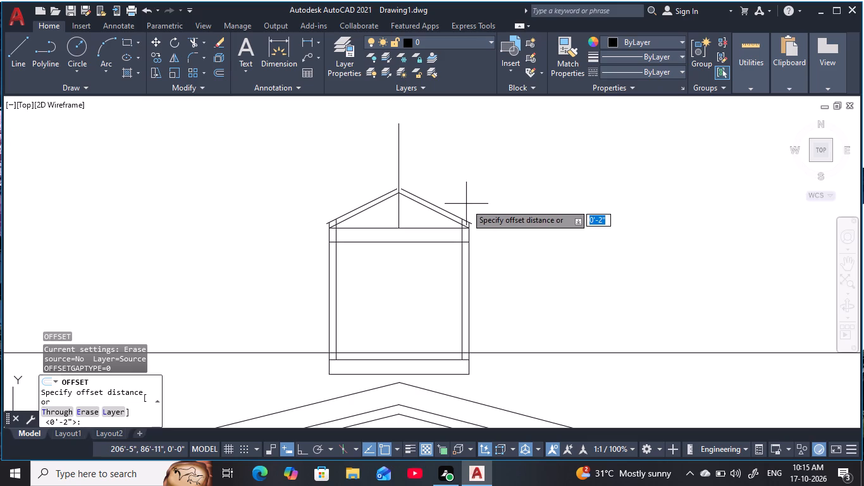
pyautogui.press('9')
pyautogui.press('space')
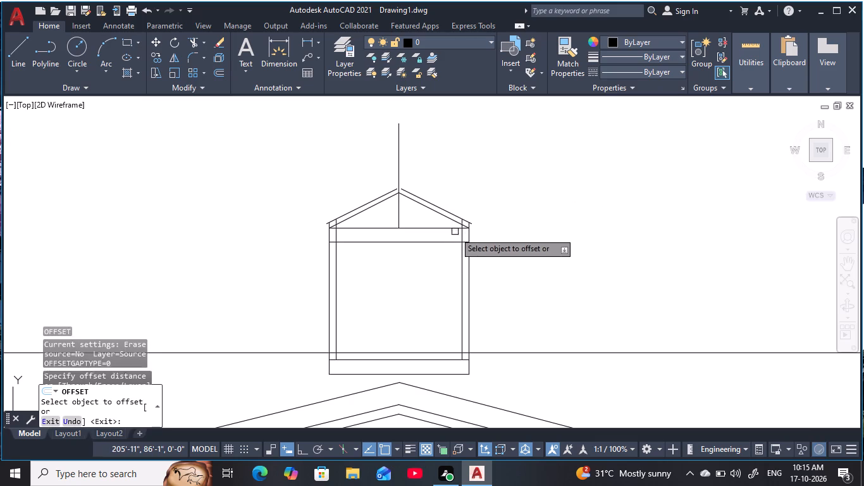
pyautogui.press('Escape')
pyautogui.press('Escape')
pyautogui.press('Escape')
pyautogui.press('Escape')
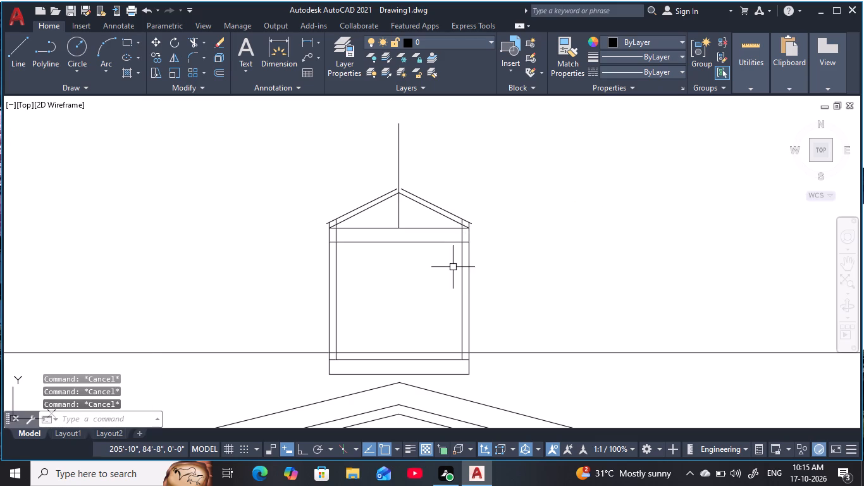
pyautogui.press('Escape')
# Offset the roof-top feature's two outer vertical frame lines by 6" outward, one on each side.
pyautogui.write('o 6')
pyautogui.press('space')
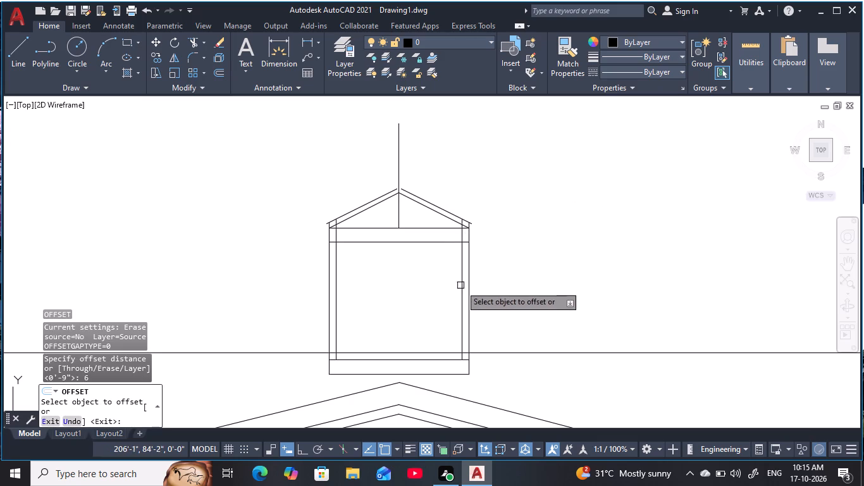
pyautogui.click(471, 304)
pyautogui.click(541, 287)
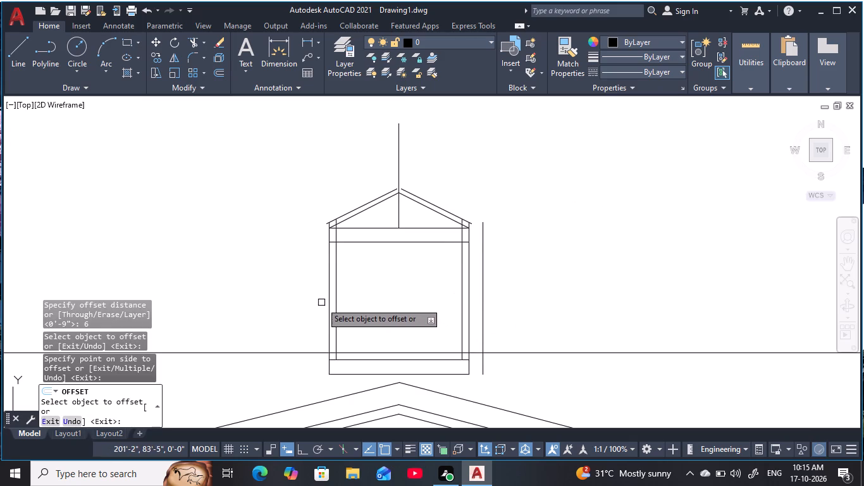
pyautogui.click(328, 310)
pyautogui.click(167, 285)
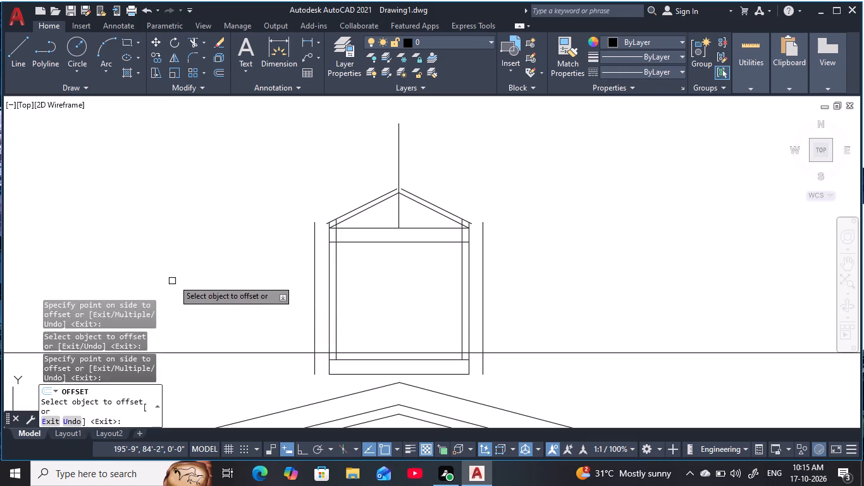
pyautogui.press('Escape')
pyautogui.press('Escape')
pyautogui.press('Escape')
pyautogui.press('Escape')
pyautogui.press('Escape')
pyautogui.press('Escape')
pyautogui.press('Escape')
pyautogui.press('Escape')
pyautogui.press('Escape')
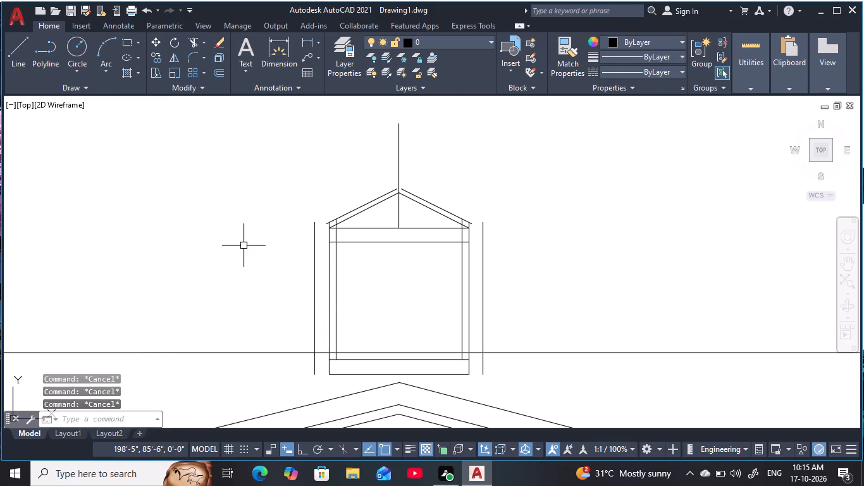
pyautogui.press('Escape')
pyautogui.press('Escape')
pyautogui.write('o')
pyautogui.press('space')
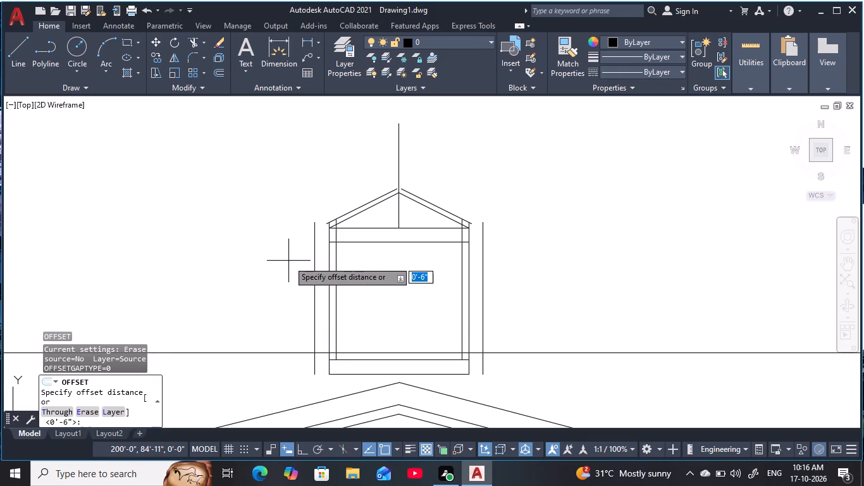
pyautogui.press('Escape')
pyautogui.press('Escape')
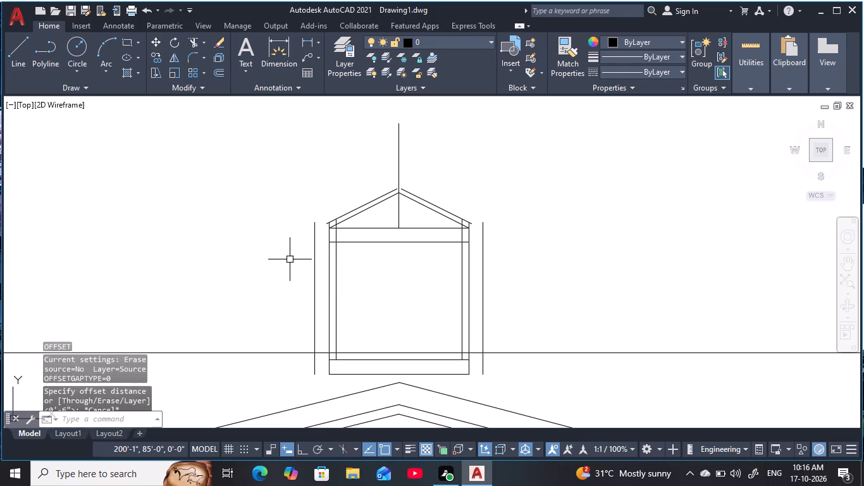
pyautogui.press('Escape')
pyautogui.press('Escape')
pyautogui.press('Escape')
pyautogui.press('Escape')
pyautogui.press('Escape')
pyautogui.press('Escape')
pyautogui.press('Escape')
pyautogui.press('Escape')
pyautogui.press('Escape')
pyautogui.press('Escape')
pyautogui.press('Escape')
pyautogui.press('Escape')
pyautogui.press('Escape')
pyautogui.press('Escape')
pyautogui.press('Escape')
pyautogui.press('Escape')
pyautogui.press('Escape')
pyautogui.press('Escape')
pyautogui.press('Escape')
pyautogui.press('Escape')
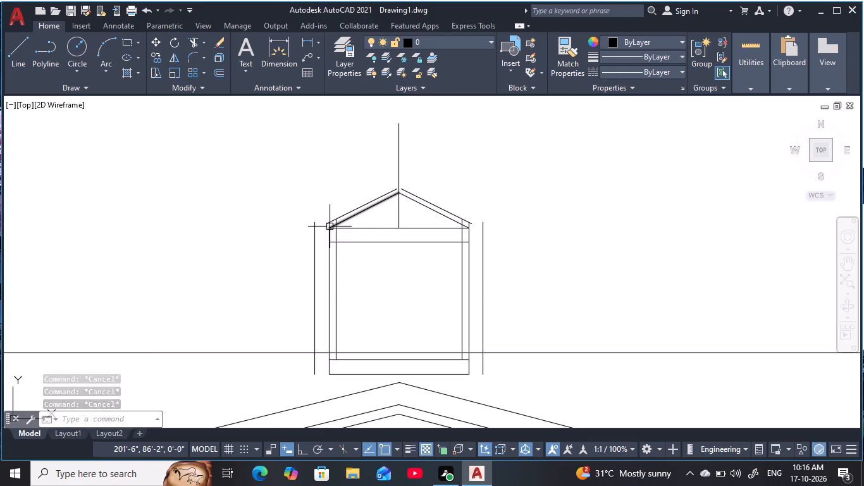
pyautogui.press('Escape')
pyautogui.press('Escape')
# Draw a vertical line upward from the top end of each outer offset line, reaching above the small gable's peak.
pyautogui.write('l')
pyautogui.press('space')
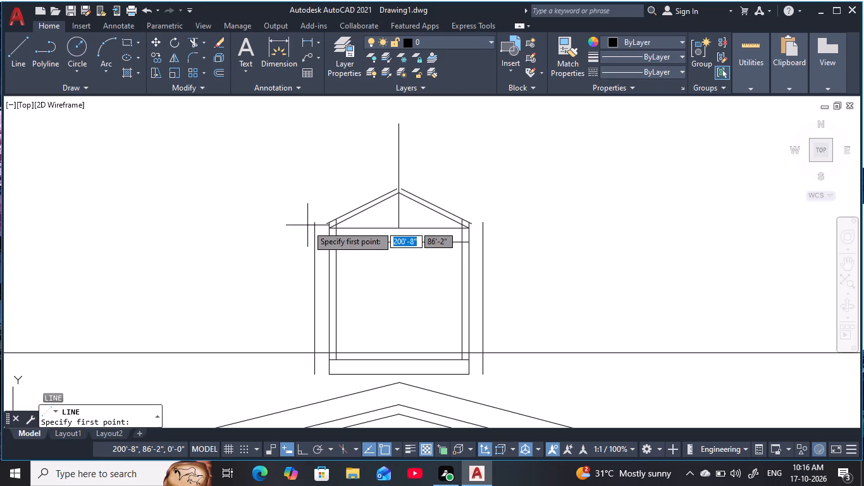
pyautogui.click(317, 224)
pyautogui.click(318, 142)
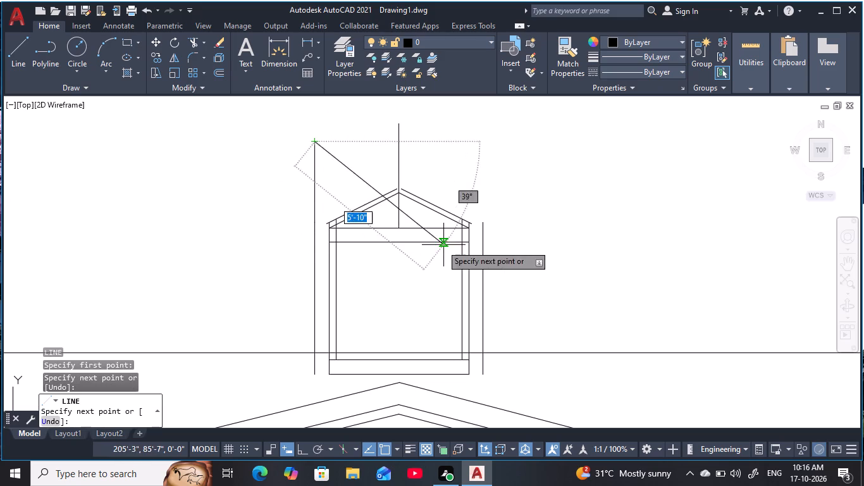
pyautogui.press('Escape')
pyautogui.press('Escape')
pyautogui.press('Escape')
pyautogui.press('space')
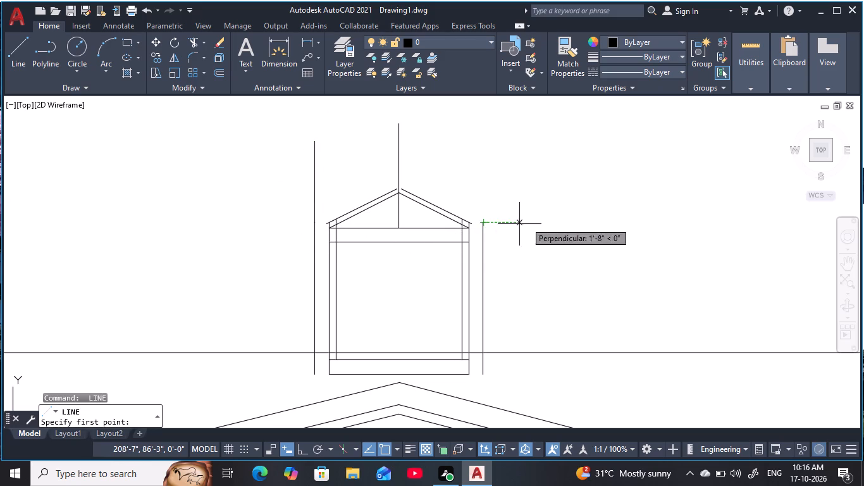
pyautogui.click(483, 224)
pyautogui.click(480, 144)
pyautogui.press('Escape')
pyautogui.press('Escape')
pyautogui.press('Escape')
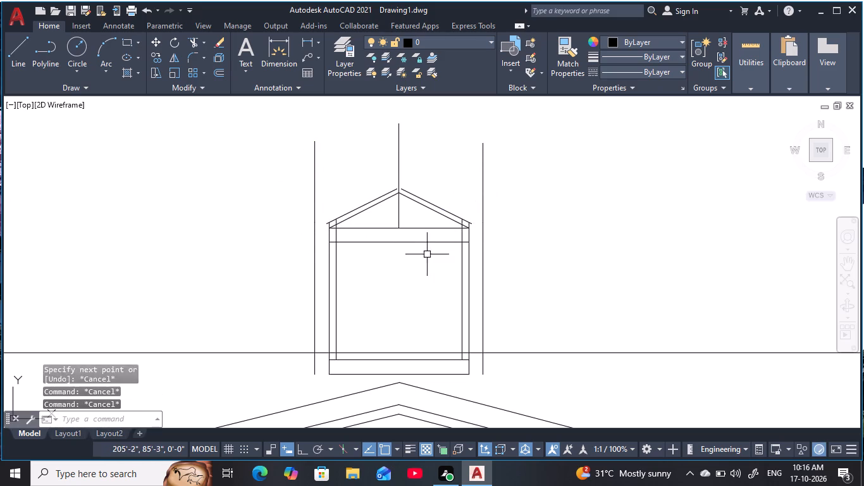
pyautogui.press('Escape')
pyautogui.press('Escape')
pyautogui.press('Escape')
pyautogui.press('Escape')
pyautogui.press('Escape')
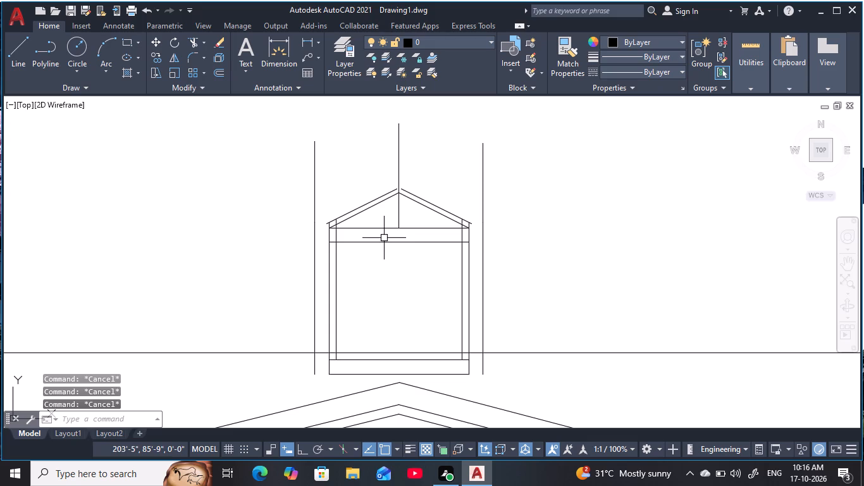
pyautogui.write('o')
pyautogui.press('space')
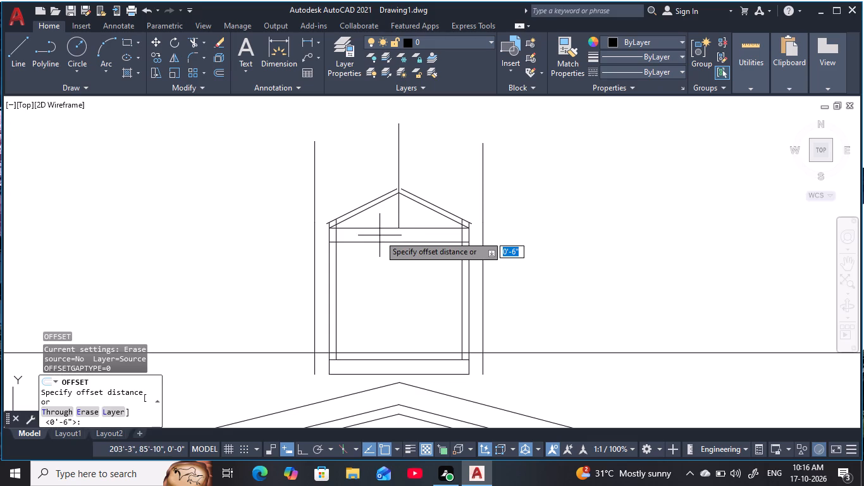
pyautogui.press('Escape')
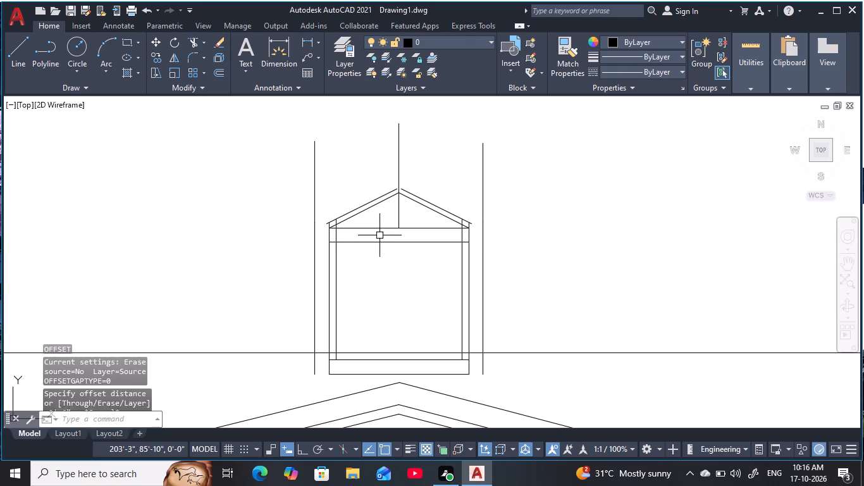
# Extend both ends of the small gable's horizontal base line out to the outer offset vertical lines.
pyautogui.press('Escape')
pyautogui.press('Escape')
pyautogui.press('Escape')
pyautogui.write('ex')
pyautogui.press('space')
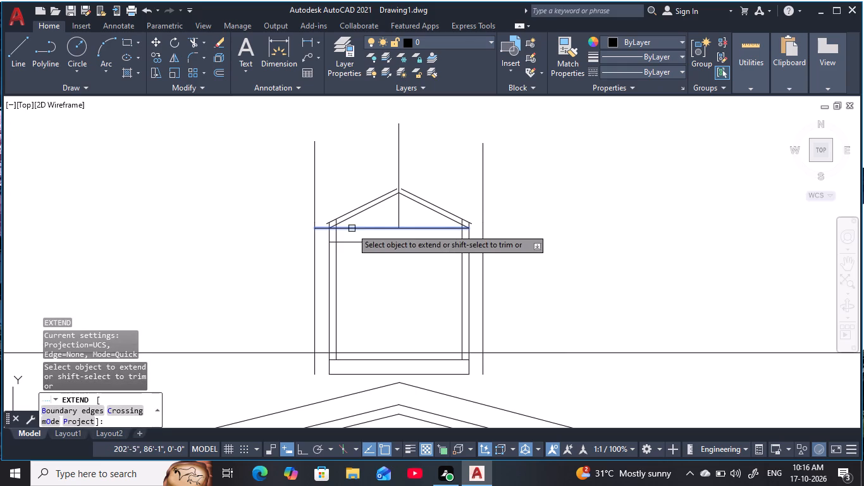
pyautogui.click(349, 229)
pyautogui.click(447, 225)
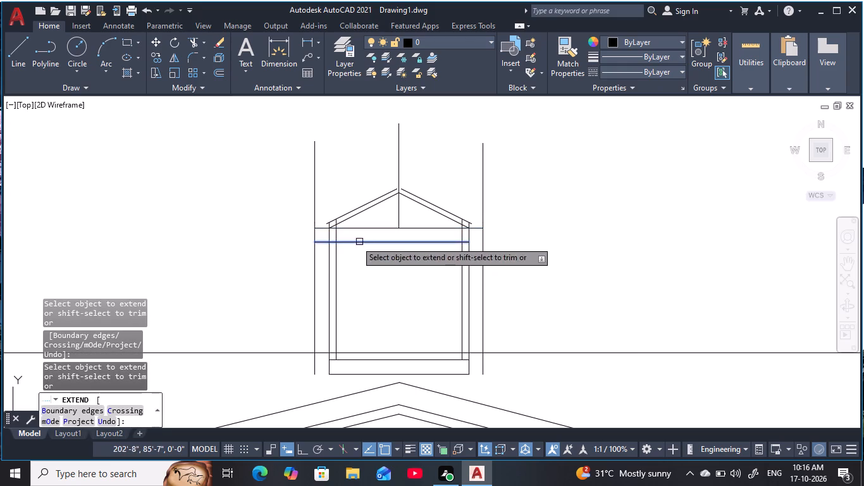
pyautogui.press('Escape')
pyautogui.press('Escape')
pyautogui.press('Escape')
pyautogui.press('Escape')
pyautogui.press('Escape')
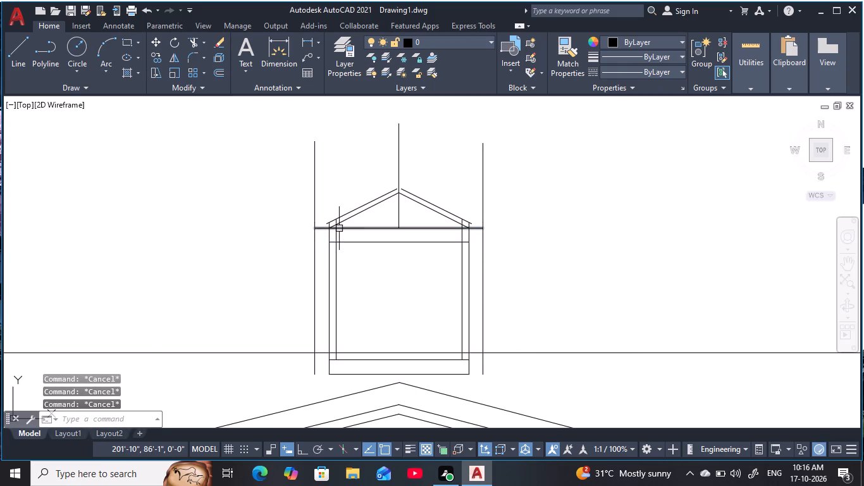
pyautogui.press('Escape')
pyautogui.press('Escape')
pyautogui.press('Escape')
pyautogui.press('Escape')
pyautogui.press('Escape')
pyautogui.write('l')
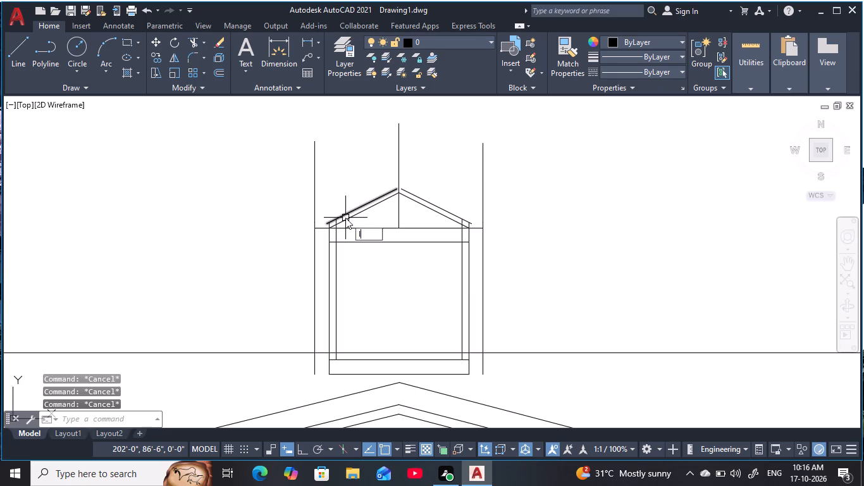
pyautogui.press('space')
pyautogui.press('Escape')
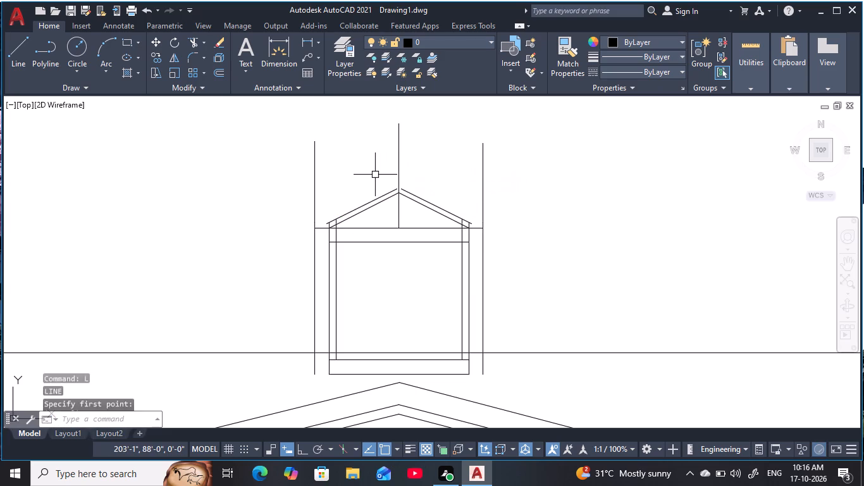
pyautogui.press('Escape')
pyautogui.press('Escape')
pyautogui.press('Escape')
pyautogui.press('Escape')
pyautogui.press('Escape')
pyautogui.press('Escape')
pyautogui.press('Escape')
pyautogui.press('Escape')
# Offset the outer sloping line on each side of the roof-top feature's small gable by 6" outward.
pyautogui.press('o')
pyautogui.press('space')
pyautogui.write('6')
pyautogui.press('space')
pyautogui.click(367, 203)
pyautogui.click(355, 170)
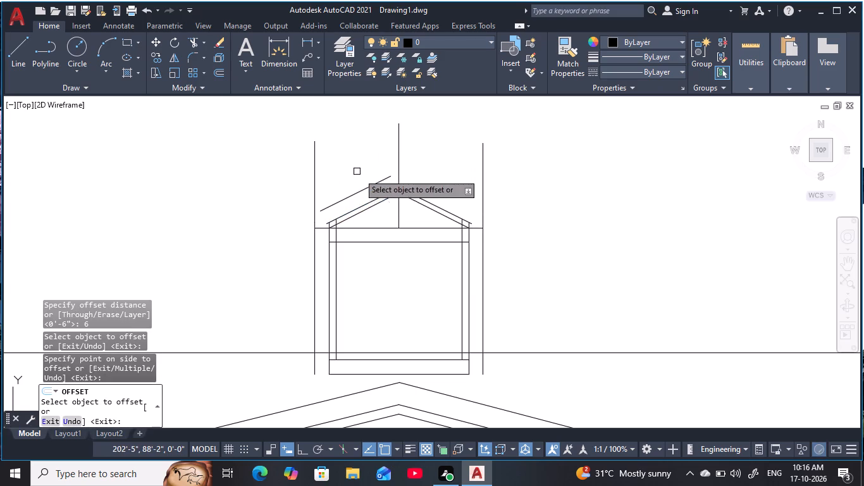
pyautogui.click(440, 206)
pyautogui.click(471, 181)
pyautogui.press('Escape')
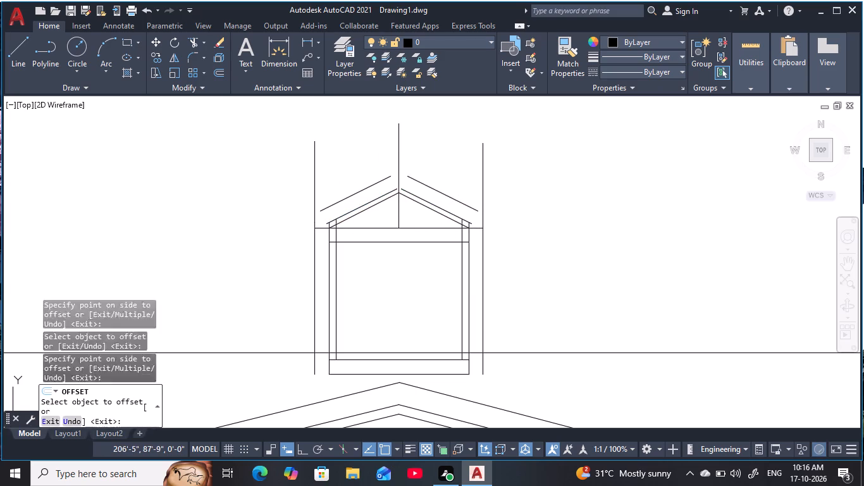
pyautogui.press('Escape')
pyautogui.press('Escape')
pyautogui.press('Escape')
pyautogui.press('Escape')
# Extend the lower ends of the two outermost sloping lines to the outer vertical lines.
pyautogui.write('ex')
pyautogui.press('space')
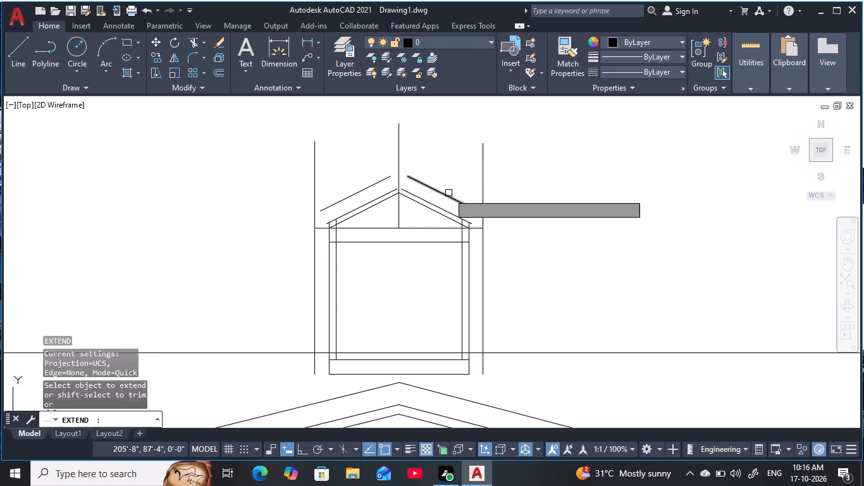
pyautogui.click(467, 205)
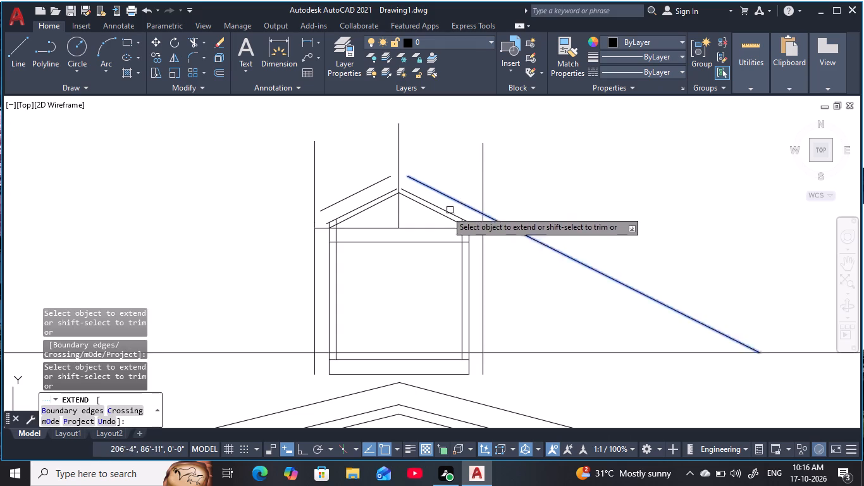
pyautogui.click(338, 201)
pyautogui.press('Escape')
pyautogui.press('Escape')
pyautogui.press('Escape')
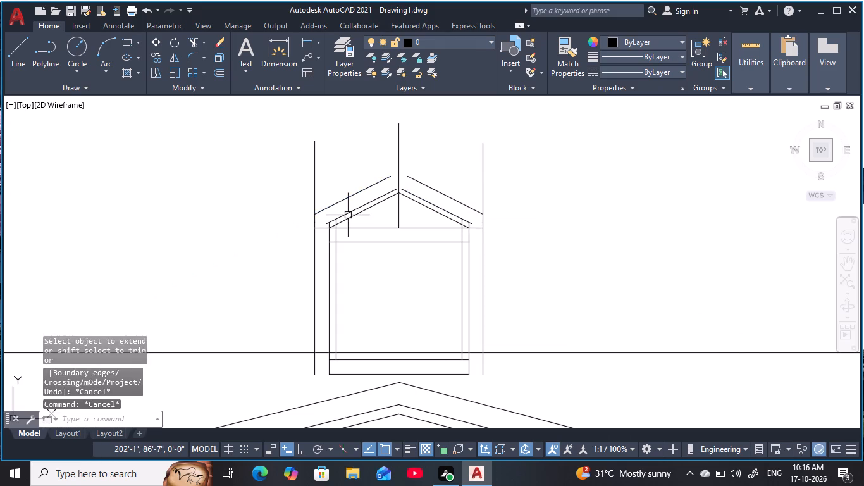
pyautogui.press('Escape')
pyautogui.press('Escape')
pyautogui.press('Escape')
# Trim the parts of the two outer vertical lines that rise above the outermost sloping lines.
pyautogui.write('tr')
pyautogui.press('space')
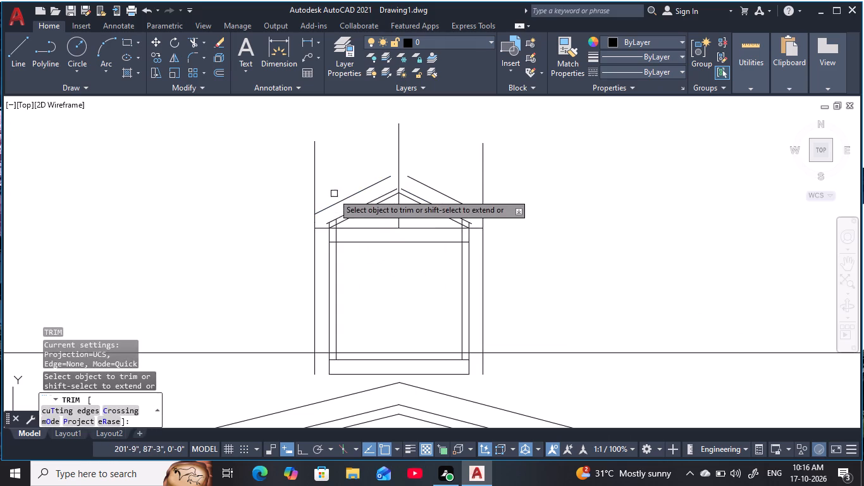
pyautogui.moveTo(323, 190); pyautogui.dragTo(318, 196)
pyautogui.click(273, 208)
pyautogui.click(475, 180)
pyautogui.click(534, 197)
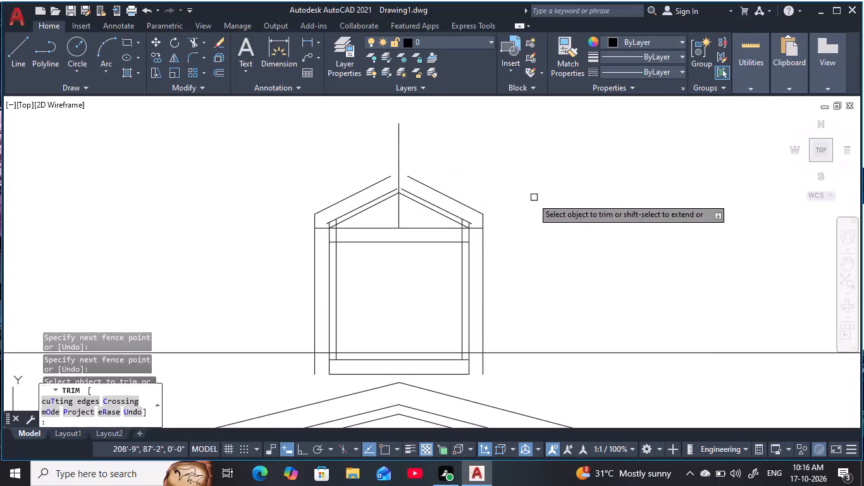
pyautogui.press('Escape')
pyautogui.press('Escape')
pyautogui.press('Escape')
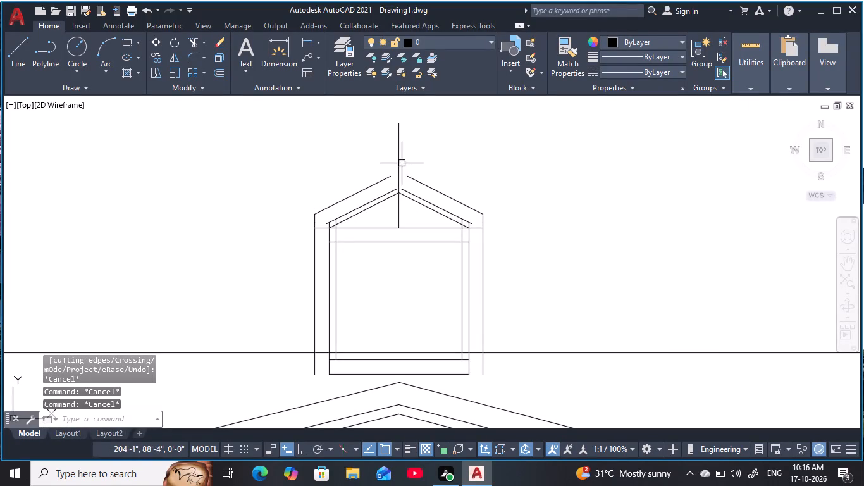
# Erase the vertical centre line running through the roof-top feature's small gable.
pyautogui.click(402, 163)
pyautogui.click(362, 151)
pyautogui.write('e')
pyautogui.press('space')
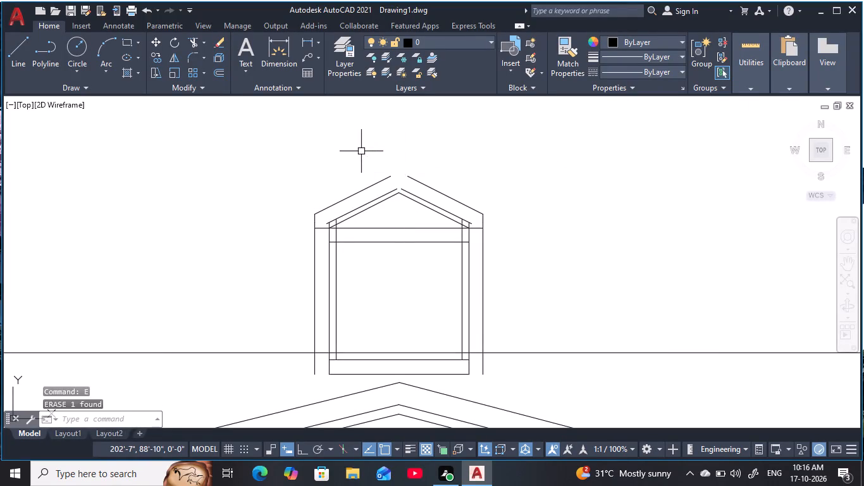
pyautogui.press('Escape')
pyautogui.press('Escape')
pyautogui.press('Escape')
pyautogui.press('Escape')
pyautogui.press('Escape')
# Fillet the outermost pair and the middle pair of sloping lines so each pair meets in a sharp peak.
pyautogui.write('f')
pyautogui.press('space')
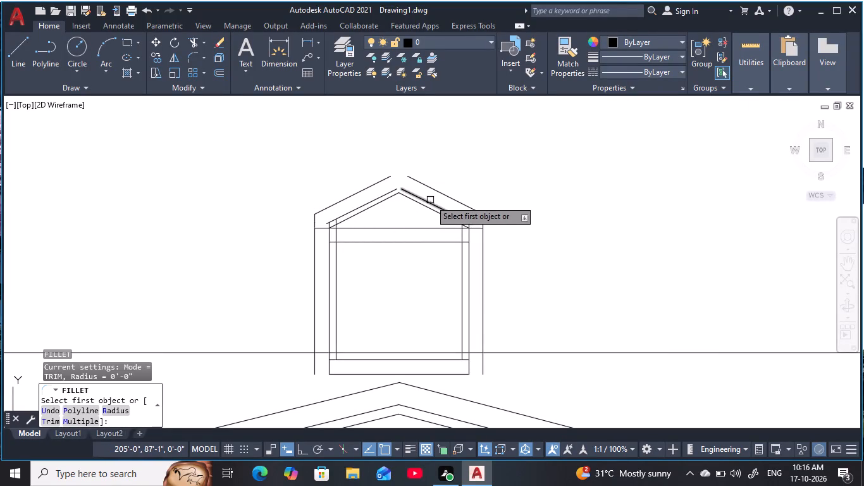
pyautogui.click(441, 191)
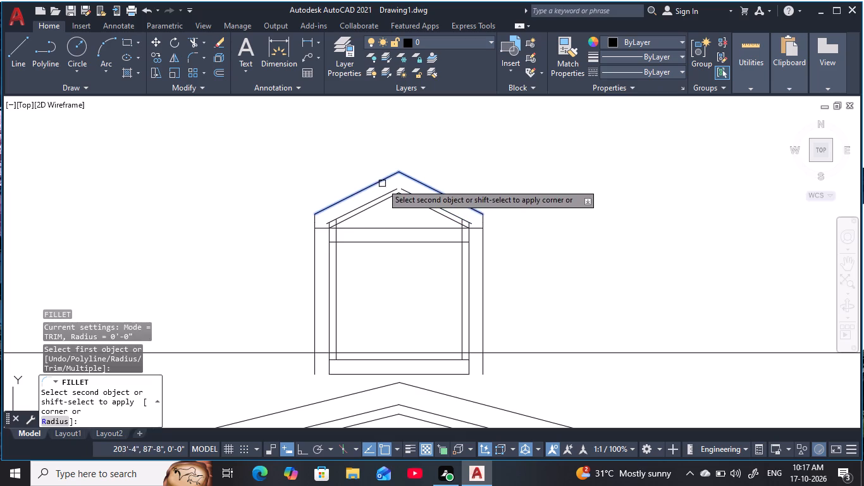
pyautogui.click(382, 184)
pyautogui.scroll(2, 423, 203)
pyautogui.press('space')
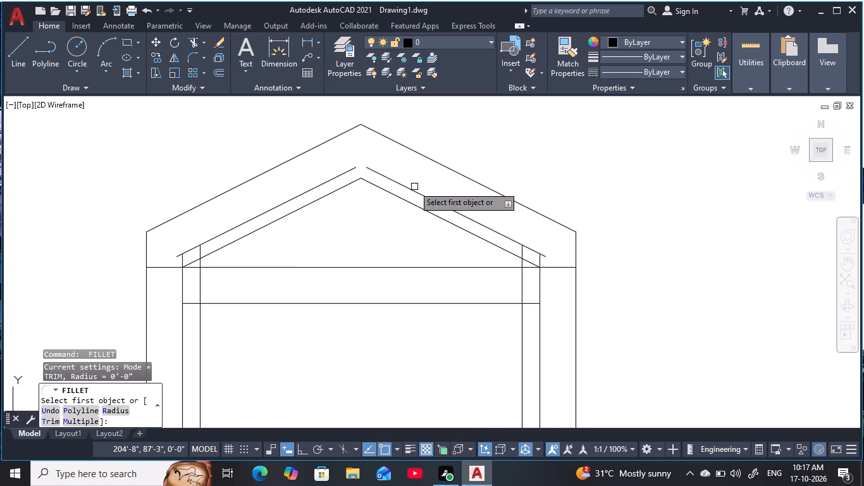
pyautogui.click(414, 185)
pyautogui.click(410, 189)
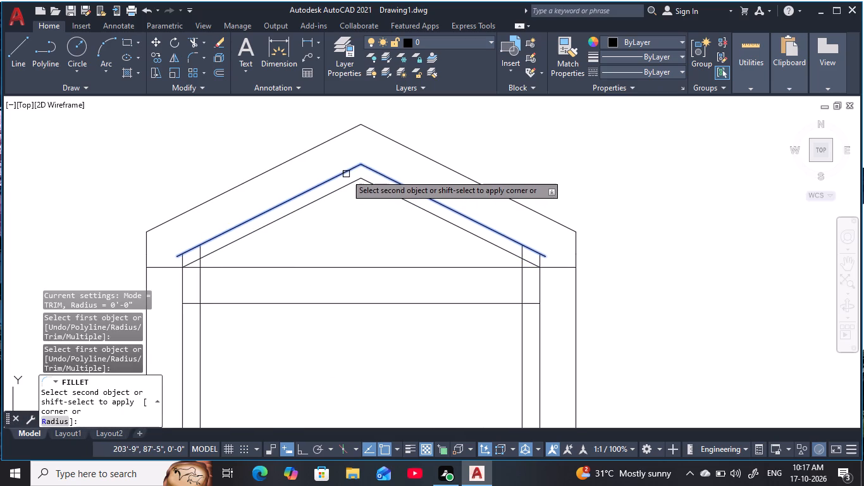
pyautogui.click(346, 174)
pyautogui.press('Escape')
pyautogui.press('Escape')
# Trim the lower ends of the middle sloping lines that overhang the frame's outer verticals on both sides.
pyautogui.scroll(-1, 390, 258)
pyautogui.press('Escape')
pyautogui.moveTo(390, 258); pyautogui.dragTo(407, 247, button='middle')
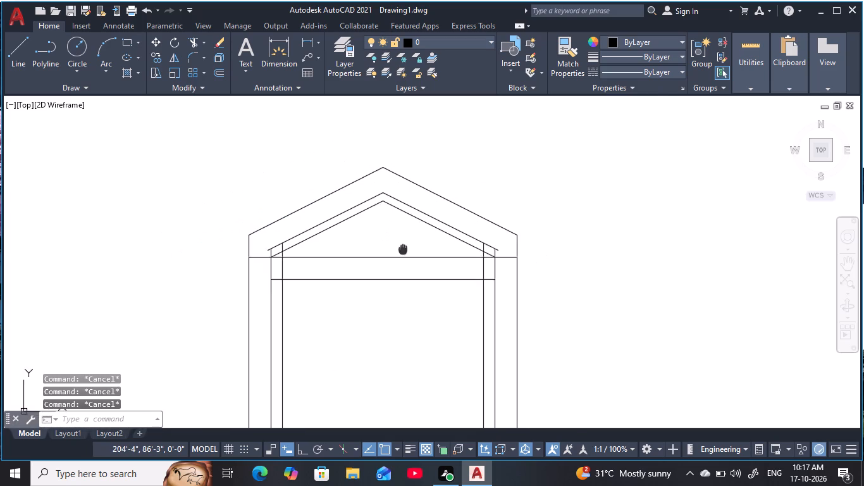
pyautogui.moveTo(407, 247); pyautogui.dragTo(422, 238, button='middle')
pyautogui.press('Escape')
pyautogui.scroll(3, 322, 234)
pyautogui.press('Escape')
pyautogui.moveTo(342, 244); pyautogui.dragTo(366, 232, button='middle')
pyautogui.press('Escape')
pyautogui.write('tr')
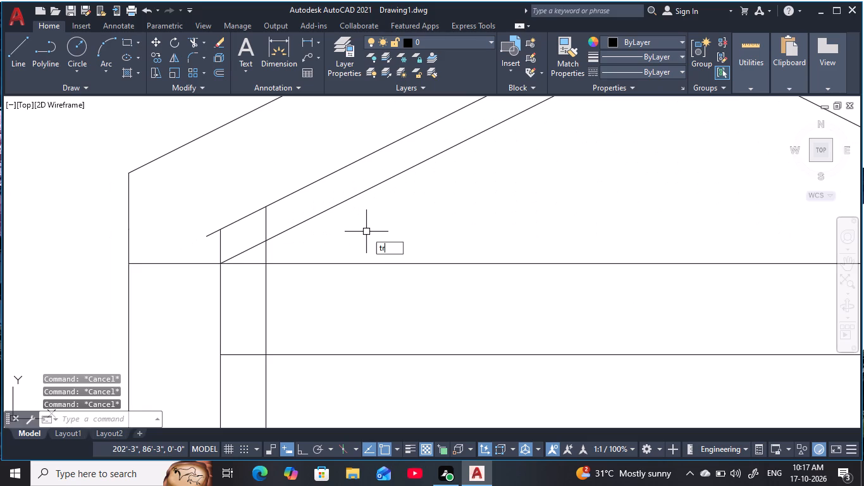
pyautogui.press('space')
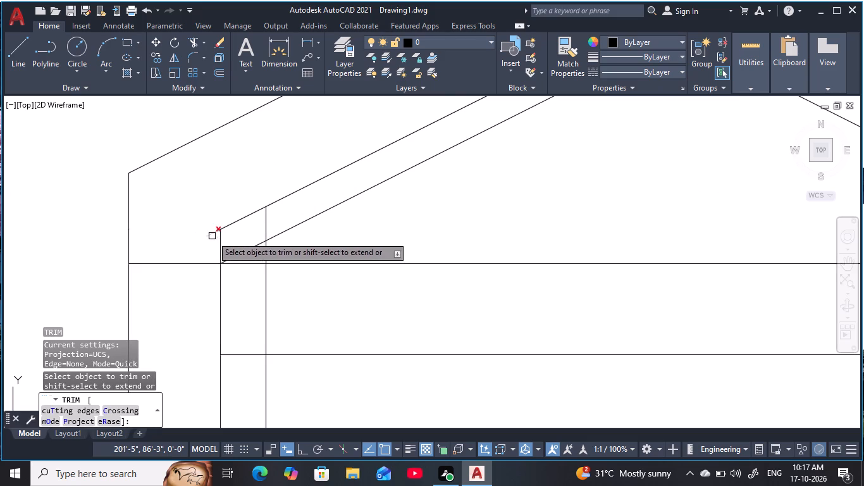
pyautogui.click(211, 235)
pyautogui.scroll(-2, 452, 233)
pyautogui.moveTo(451, 234); pyautogui.dragTo(215, 240, button='middle')
pyautogui.scroll(3, 495, 235)
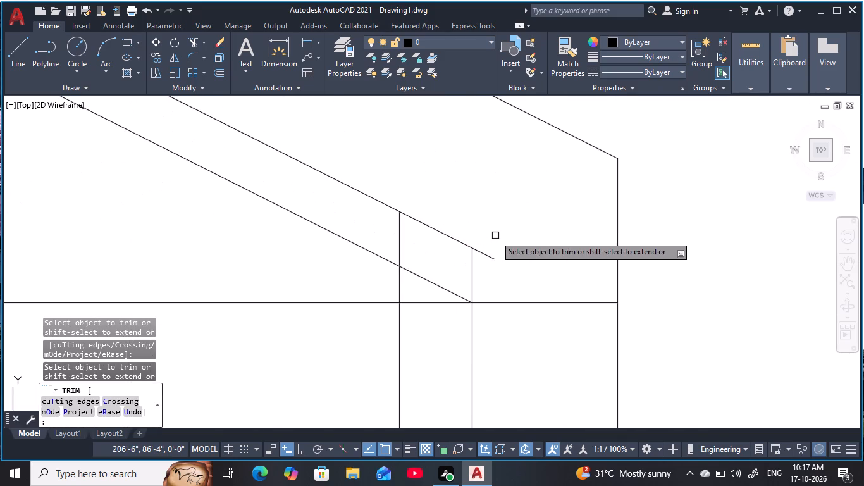
pyautogui.click(495, 256)
# Trim the inner frame verticals between the middle and innermost sloping lines on both sides of the small gable.
pyautogui.click(438, 259)
pyautogui.click(382, 239)
pyautogui.scroll(-4, 336, 241)
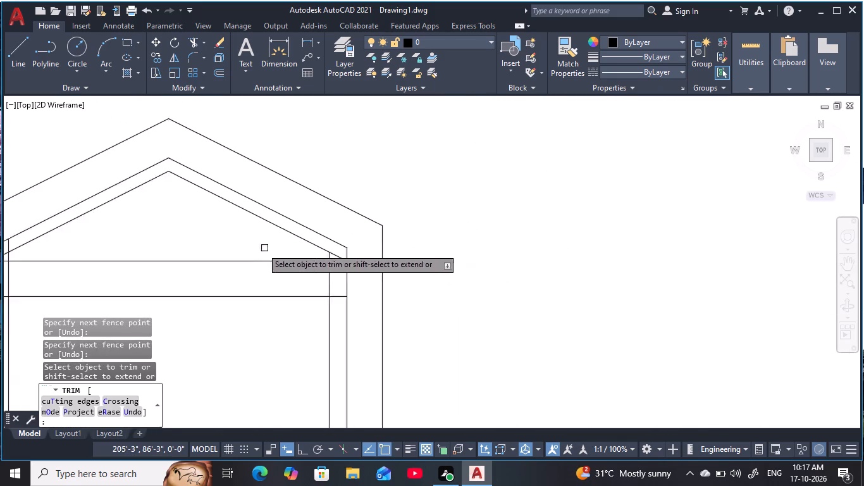
pyautogui.moveTo(259, 247); pyautogui.dragTo(557, 224, button='middle')
pyautogui.scroll(5, 387, 229)
pyautogui.click(540, 167)
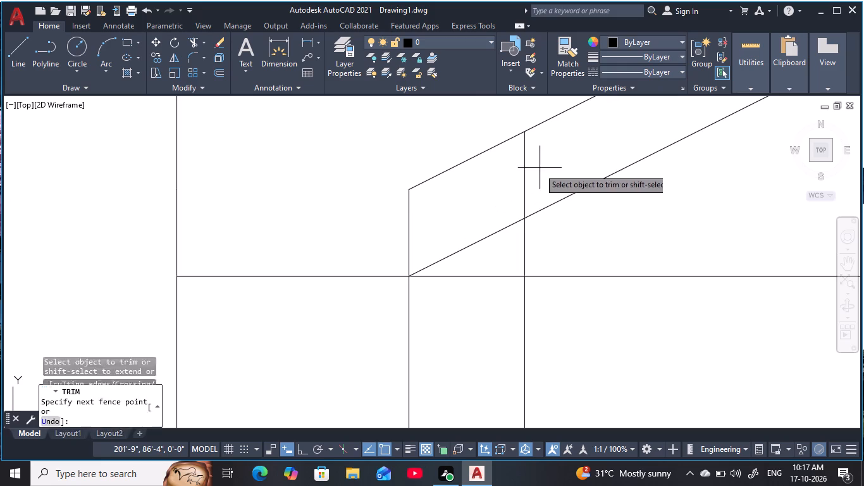
pyautogui.click(498, 190)
pyautogui.scroll(-4, 521, 200)
pyautogui.moveTo(615, 265); pyautogui.dragTo(577, 259, button='middle')
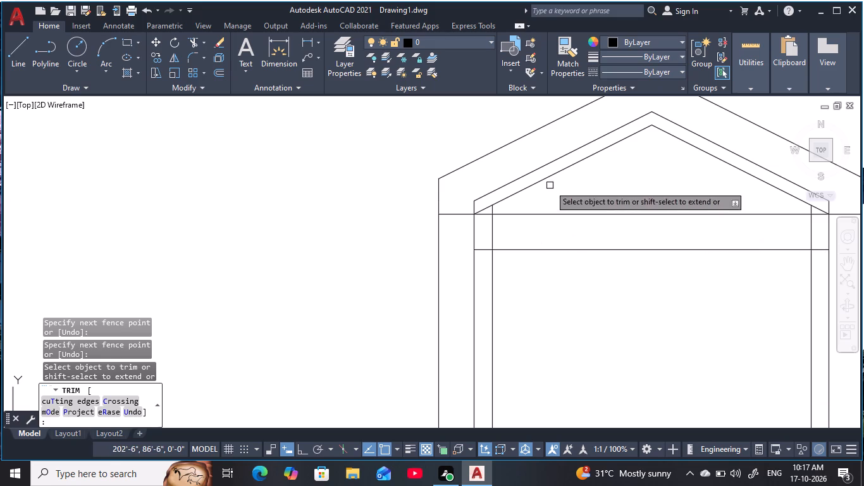
# Trim the two outer offset vertical lines between the small gable's base line and the long horizontal line below.
pyautogui.scroll(-1, 594, 277)
pyautogui.moveTo(571, 274); pyautogui.dragTo(454, 183, button='middle')
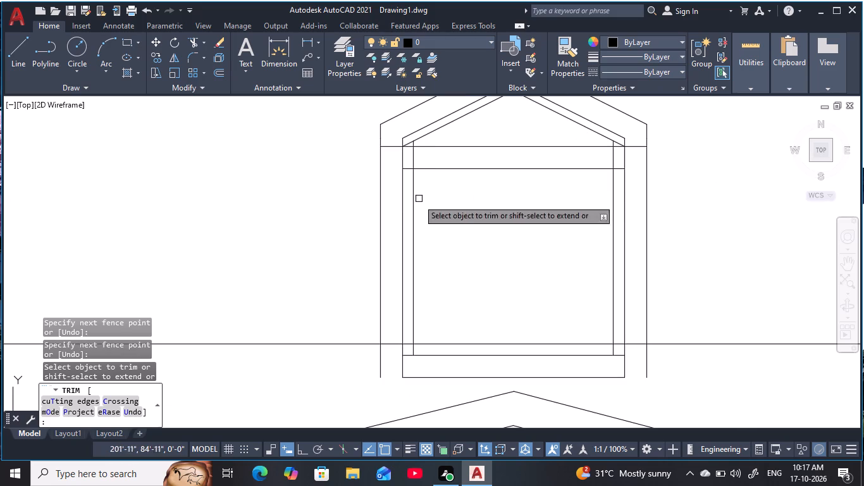
pyautogui.click(387, 249)
pyautogui.click(349, 262)
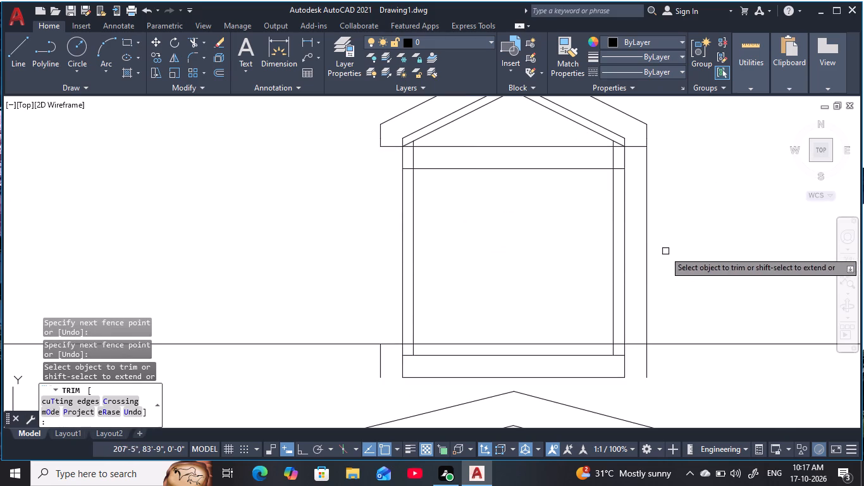
pyautogui.click(643, 248)
pyautogui.click(677, 246)
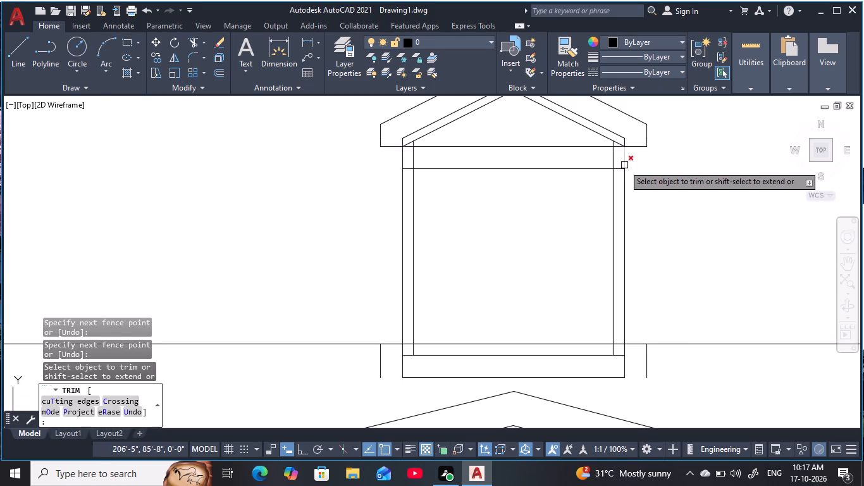
# Trim the short inner frame vertical pieces between the gable's base line and its innermost slopes on both sides.
pyautogui.scroll(3, 615, 157)
pyautogui.moveTo(611, 151); pyautogui.dragTo(620, 208, button='middle')
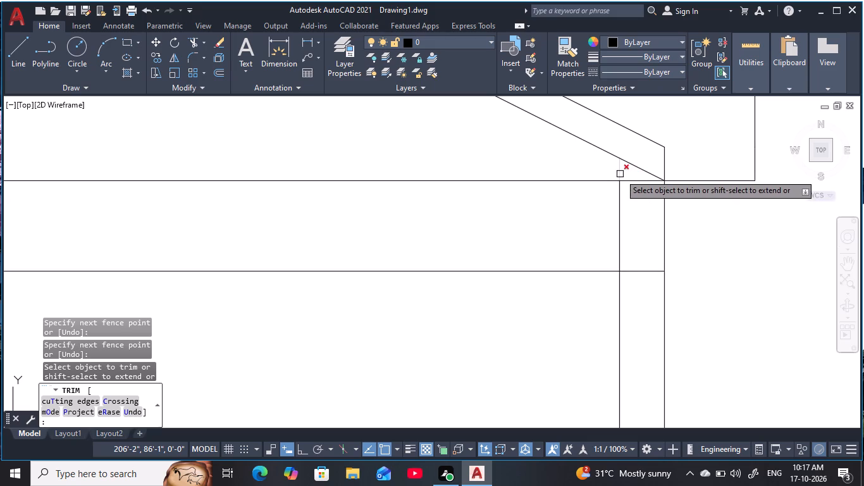
pyautogui.click(620, 174)
pyautogui.moveTo(475, 167); pyautogui.dragTo(863, 301, button='middle')
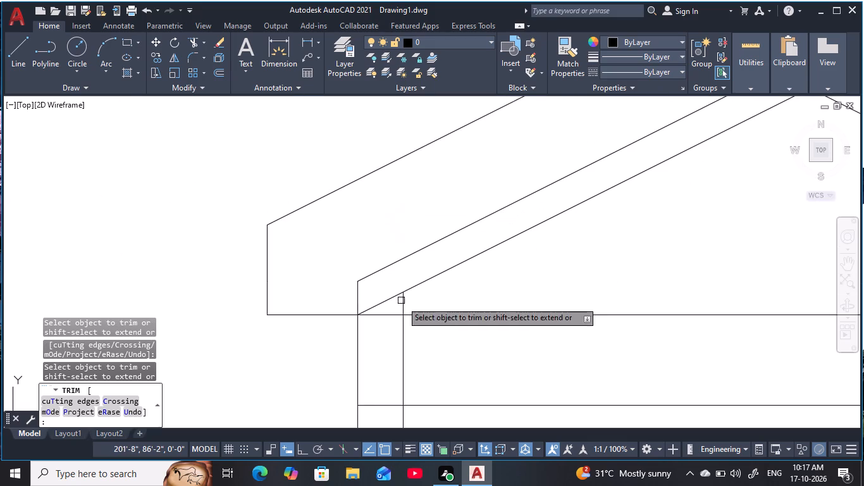
pyautogui.click(402, 306)
# Trim the two inner frame verticals where they cross the horizontal band directly beneath the small gable.
pyautogui.scroll(-1, 510, 308)
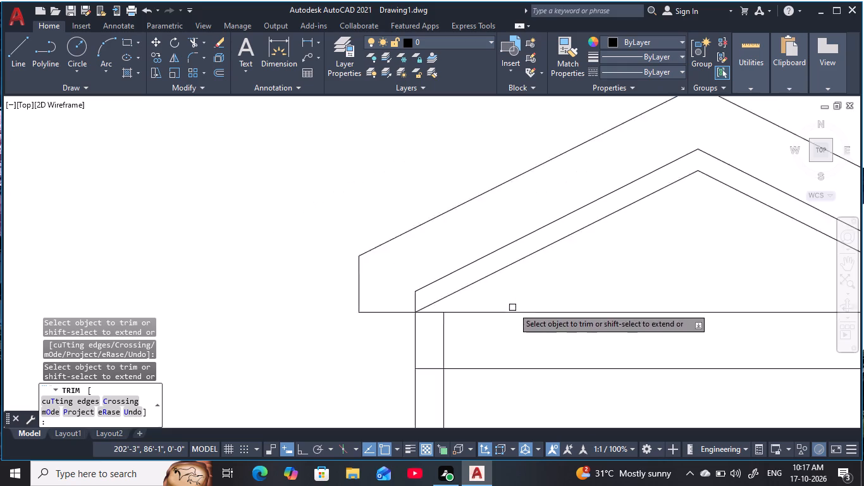
pyautogui.scroll(-2, 513, 307)
pyautogui.scroll(2, 470, 318)
pyautogui.scroll(1, 586, 320)
pyautogui.moveTo(586, 320); pyautogui.dragTo(572, 316, button='middle')
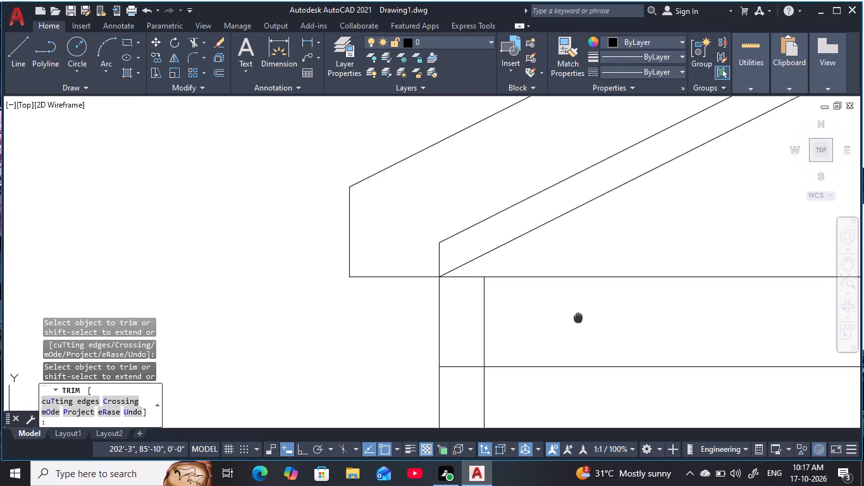
pyautogui.moveTo(572, 316); pyautogui.dragTo(431, 277, button='middle')
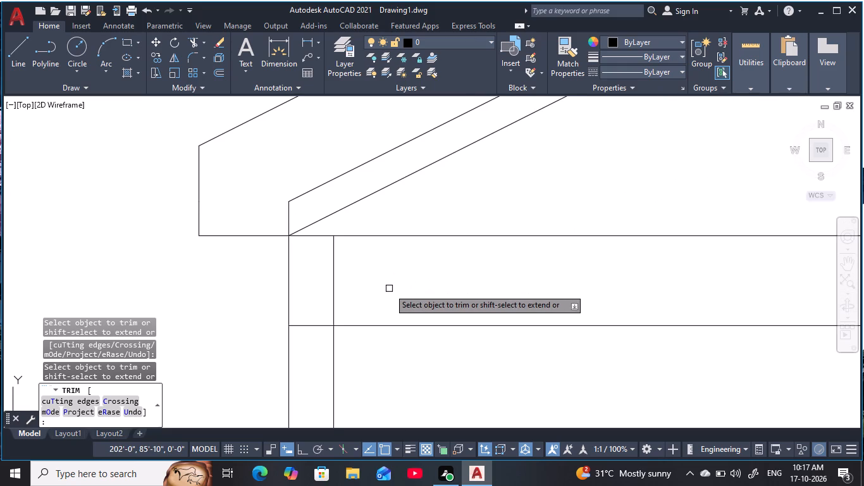
pyautogui.moveTo(356, 285); pyautogui.dragTo(347, 287)
pyautogui.click(312, 291)
pyautogui.scroll(-2, 443, 289)
pyautogui.moveTo(440, 287); pyautogui.dragTo(423, 284, button='middle')
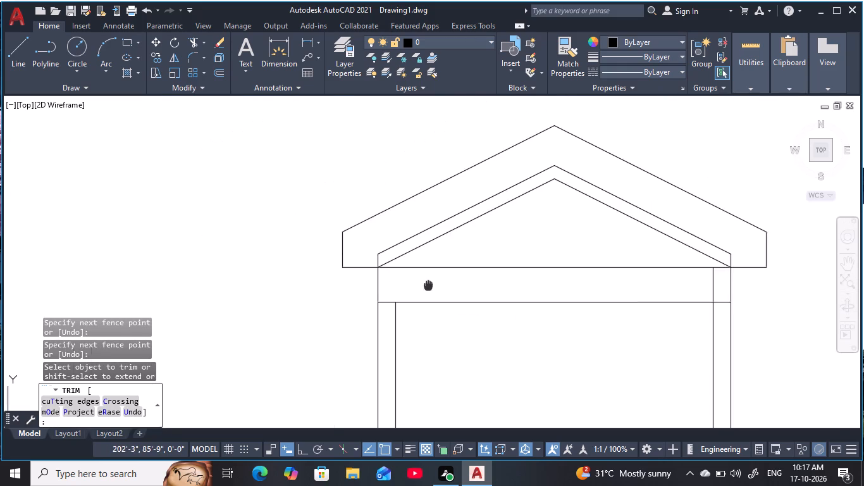
pyautogui.moveTo(423, 284); pyautogui.dragTo(130, 216, button='middle')
pyautogui.scroll(2, 418, 232)
pyautogui.click(410, 211)
pyautogui.click(333, 206)
pyautogui.scroll(-2, 306, 199)
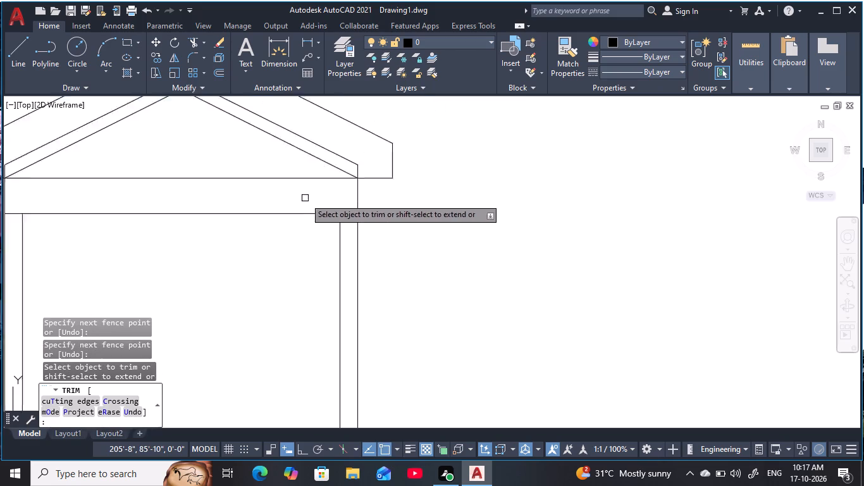
# Trim away the two leftover short verticals flanking the roof-top feature's base, just below the long horizontal ridge line.
pyautogui.scroll(-1, 305, 198)
pyautogui.moveTo(312, 197); pyautogui.dragTo(494, 192, button='middle')
pyautogui.scroll(-1, 459, 270)
pyautogui.moveTo(454, 263); pyautogui.dragTo(429, 227, button='middle')
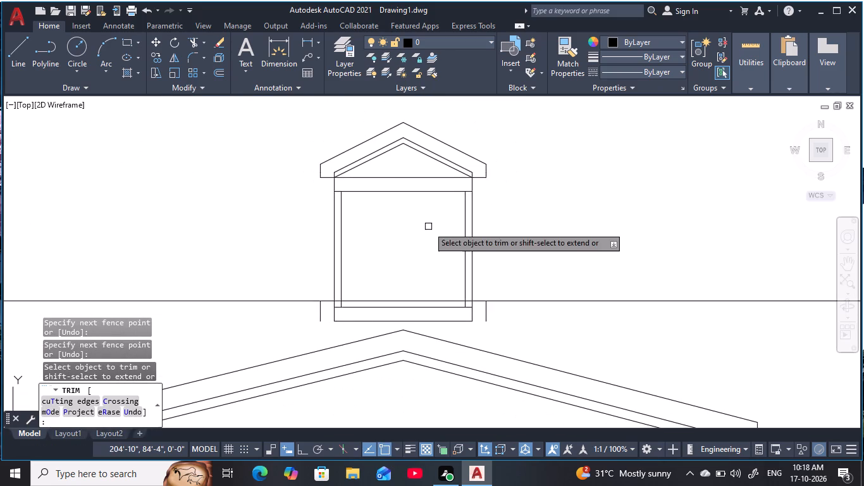
pyautogui.scroll(1, 318, 316)
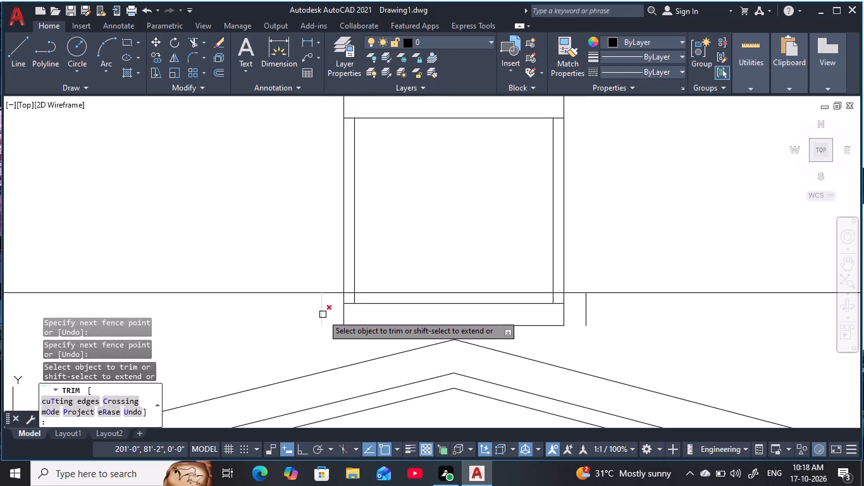
pyautogui.click(324, 314)
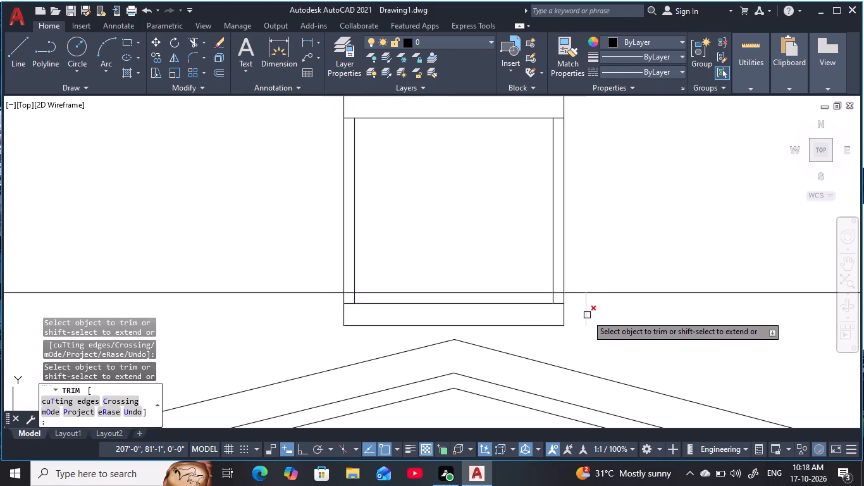
pyautogui.click(586, 315)
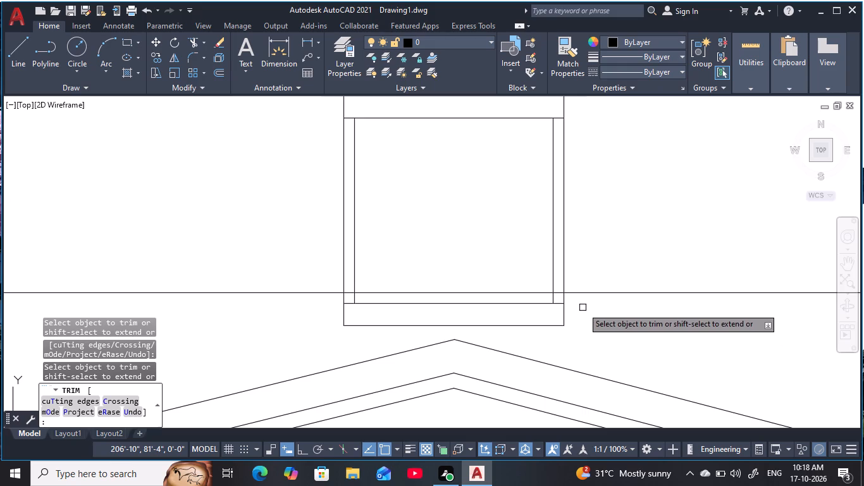
# Trim the long horizontal ridge line where it crosses the roof-top feature's interior and both of its side frames.
pyautogui.scroll(-2, 460, 264)
pyautogui.moveTo(459, 264); pyautogui.dragTo(441, 242, button='middle')
pyautogui.scroll(1, 411, 254)
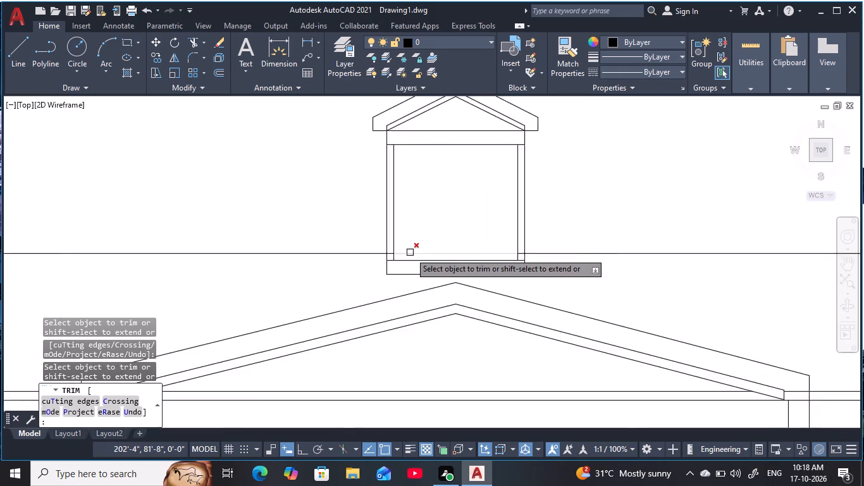
pyautogui.scroll(3, 410, 252)
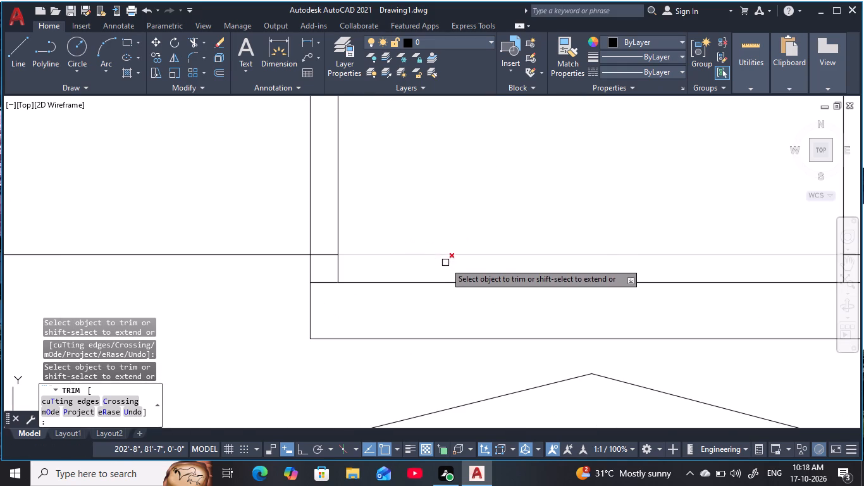
pyautogui.click(450, 254)
pyautogui.scroll(-3, 471, 240)
pyautogui.moveTo(466, 242); pyautogui.dragTo(383, 240, button='middle')
pyautogui.scroll(1, 343, 237)
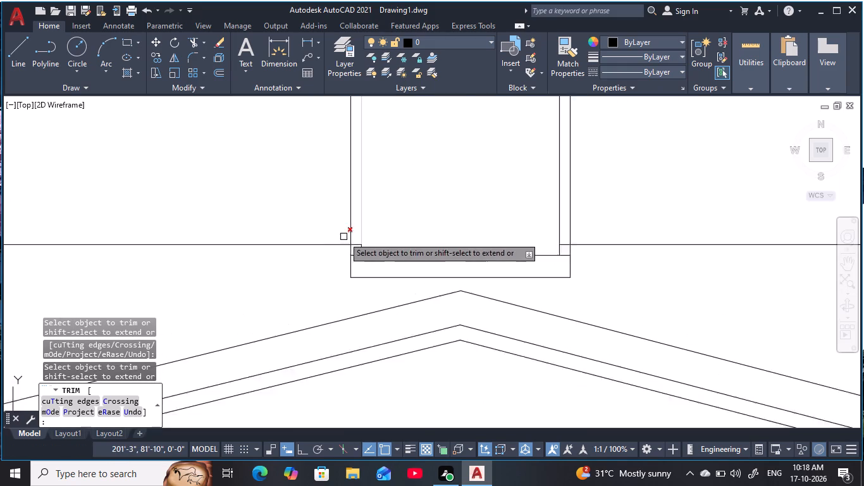
pyautogui.scroll(3, 343, 237)
pyautogui.click(394, 272)
pyautogui.scroll(-4, 535, 277)
pyautogui.moveTo(531, 277); pyautogui.dragTo(287, 260, button='middle')
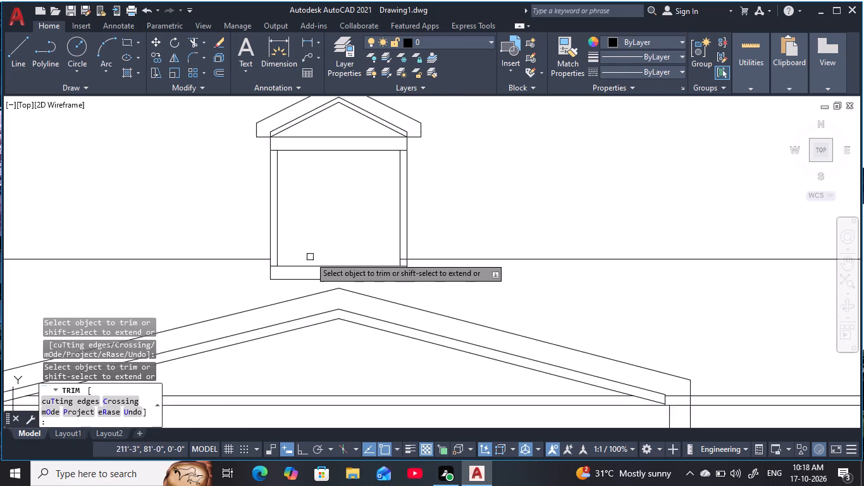
pyautogui.scroll(5, 409, 257)
pyautogui.click(357, 280)
pyautogui.scroll(-5, 438, 278)
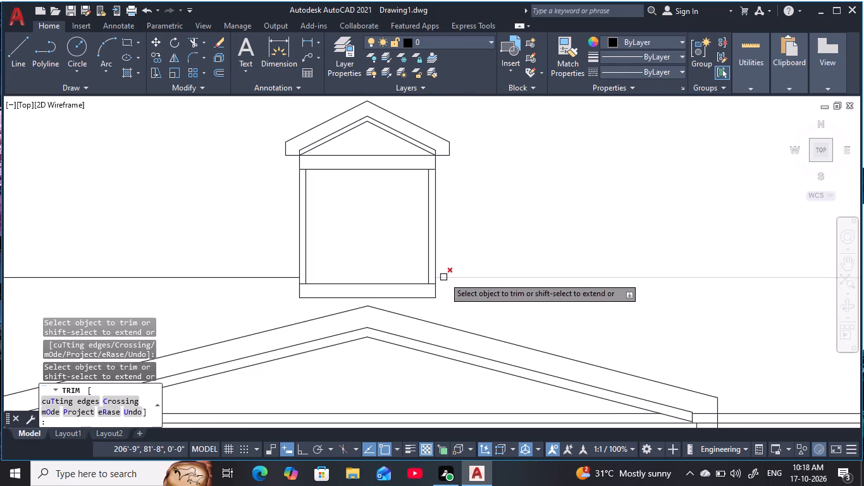
pyautogui.moveTo(477, 301); pyautogui.dragTo(465, 253, button='middle')
pyautogui.press('Escape')
pyautogui.press('Escape')
pyautogui.press('Escape')
pyautogui.scroll(-1, 335, 277)
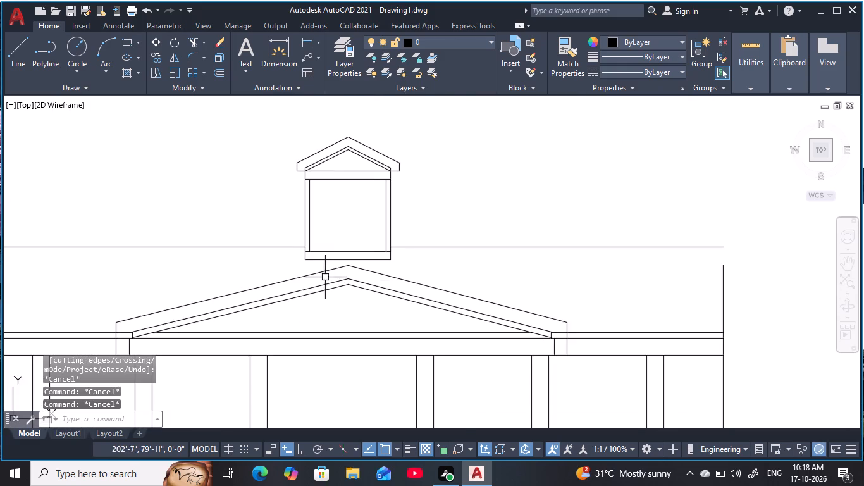
pyautogui.moveTo(319, 277); pyautogui.dragTo(371, 297, button='middle')
pyautogui.press('Escape')
pyautogui.press('Escape')
pyautogui.press('Escape')
pyautogui.press('Escape')
pyautogui.press('Escape')
pyautogui.press('Escape')
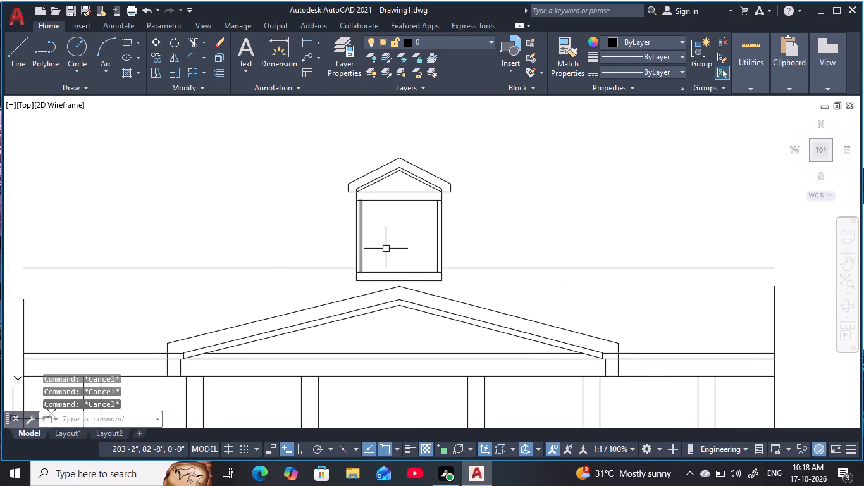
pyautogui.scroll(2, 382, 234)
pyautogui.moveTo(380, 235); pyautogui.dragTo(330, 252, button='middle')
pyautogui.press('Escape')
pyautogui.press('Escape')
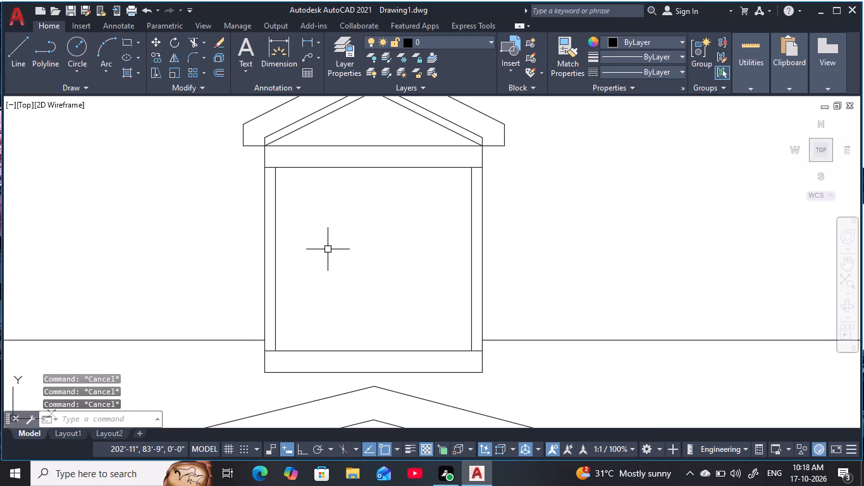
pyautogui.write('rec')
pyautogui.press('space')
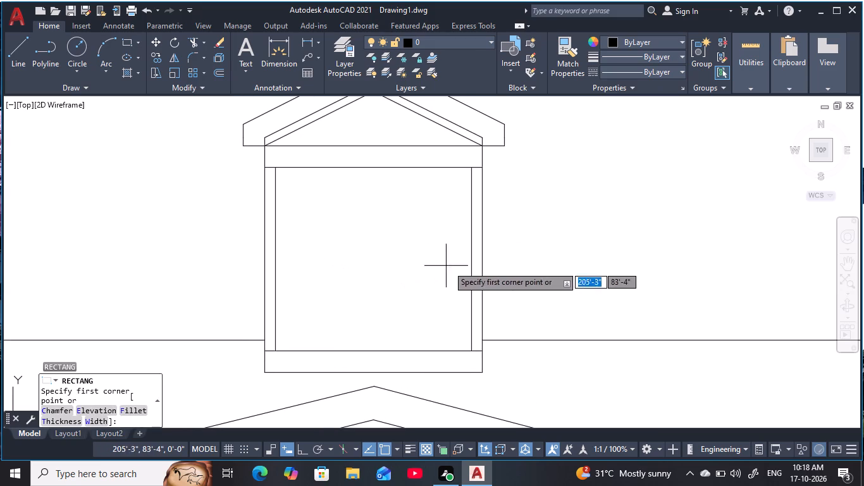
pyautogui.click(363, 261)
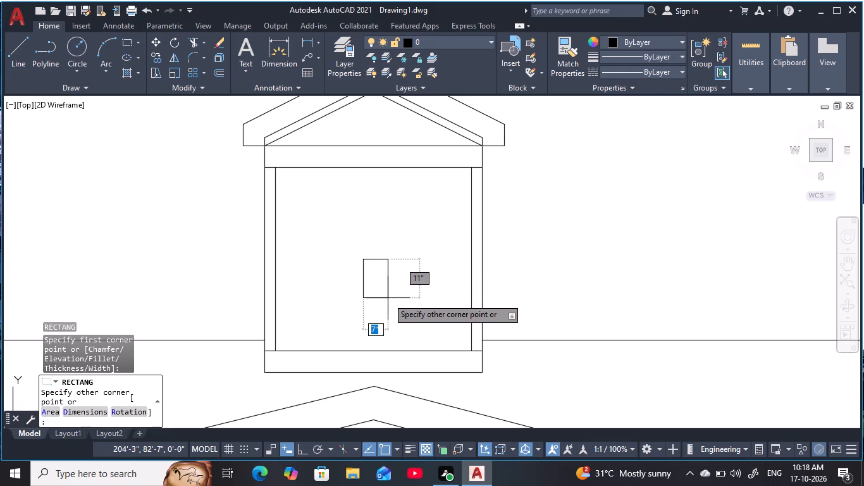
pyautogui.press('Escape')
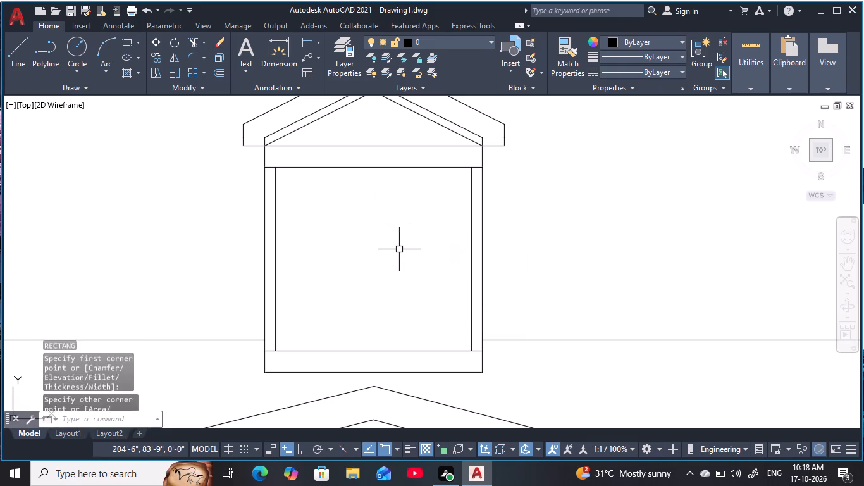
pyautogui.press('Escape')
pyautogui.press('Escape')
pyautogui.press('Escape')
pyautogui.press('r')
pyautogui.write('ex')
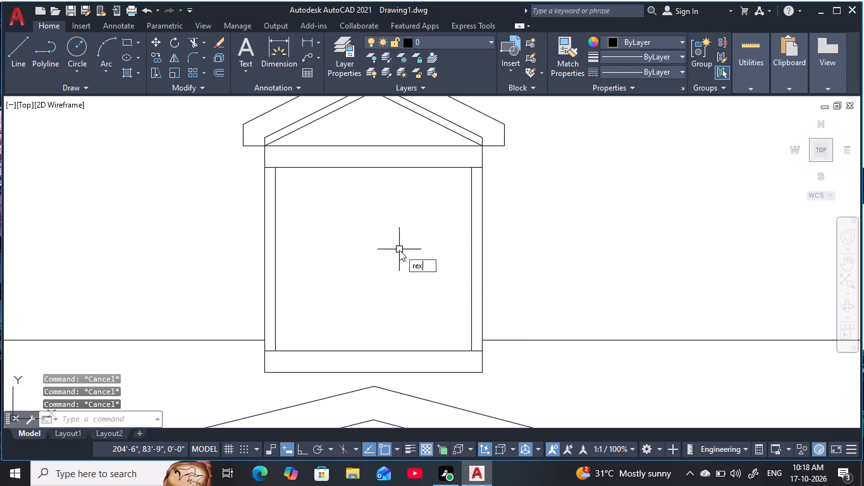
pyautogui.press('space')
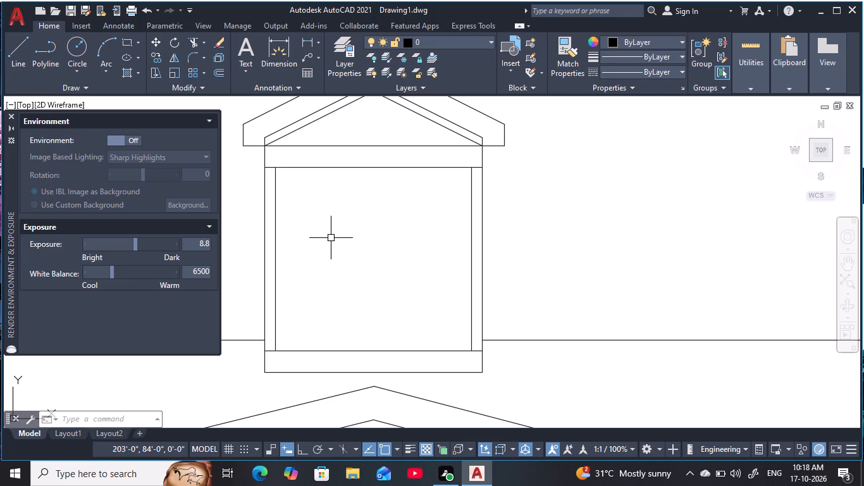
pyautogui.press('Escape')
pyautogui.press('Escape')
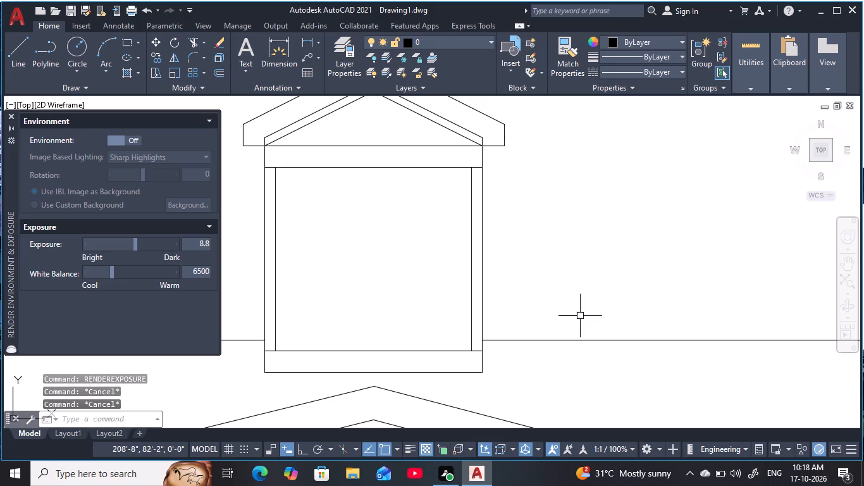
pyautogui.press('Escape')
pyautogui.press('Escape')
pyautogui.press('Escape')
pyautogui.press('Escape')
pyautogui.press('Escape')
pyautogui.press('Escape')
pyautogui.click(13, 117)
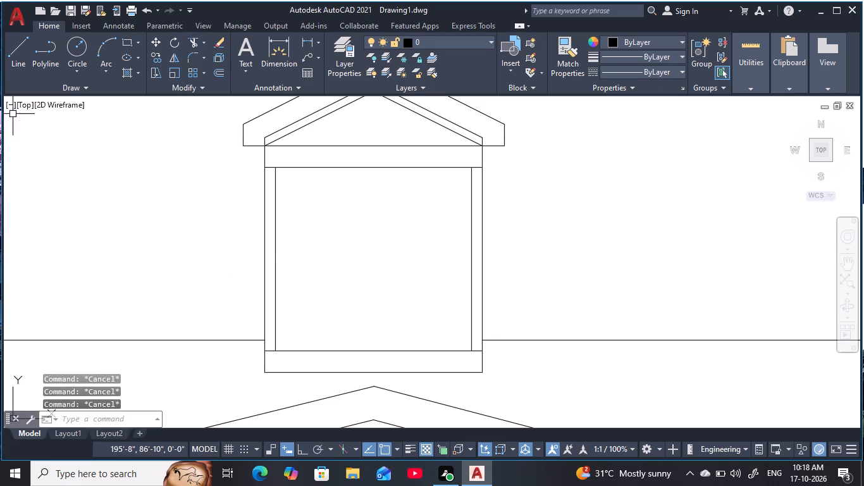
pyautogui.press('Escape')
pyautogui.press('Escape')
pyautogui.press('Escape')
# Draw a window rectangle about 2' wide and 1'-10" tall near the middle of the roof-top feature's inner panel.
pyautogui.press('r')
pyautogui.write('ec')
pyautogui.press('space')
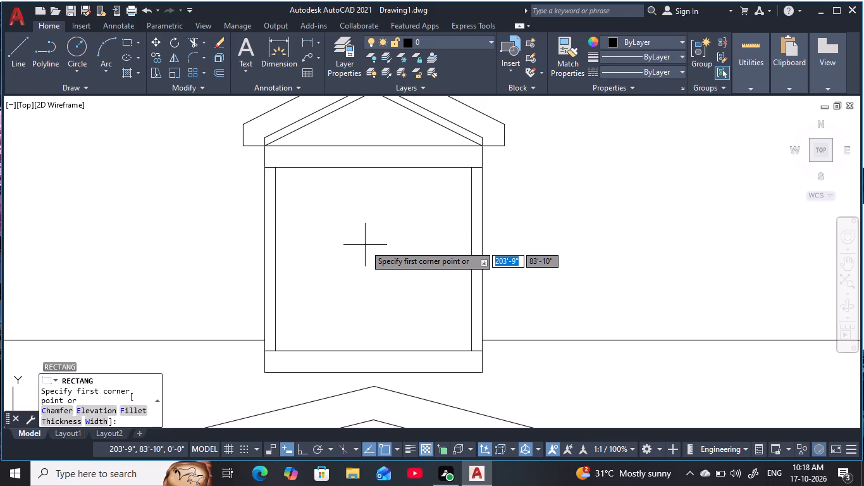
pyautogui.click(327, 219)
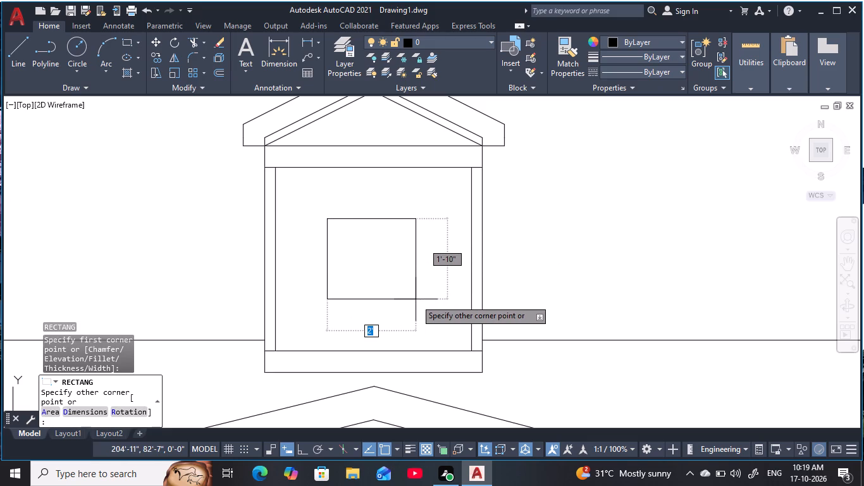
pyautogui.click(419, 300)
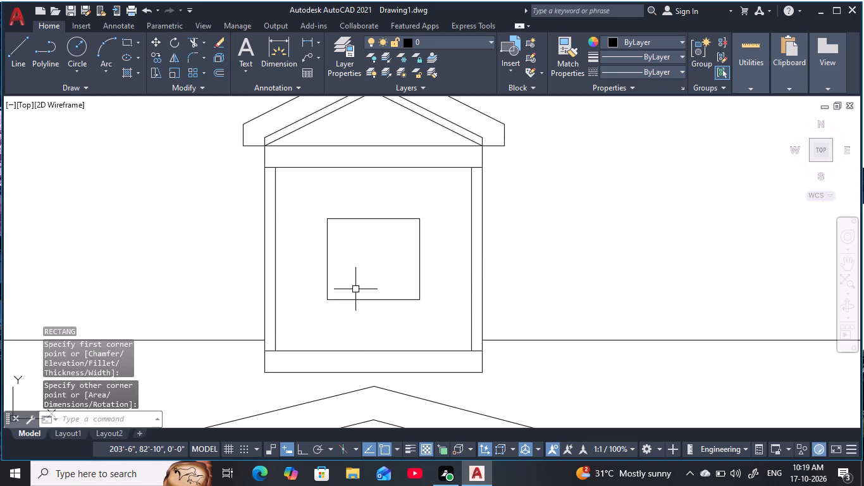
pyautogui.press('Escape')
pyautogui.press('Escape')
pyautogui.press('Escape')
pyautogui.press('Escape')
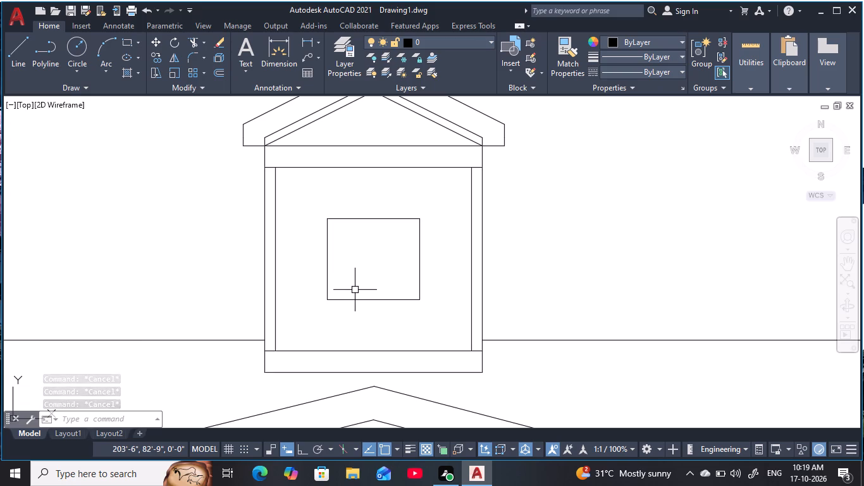
pyautogui.press('Escape')
pyautogui.press('Escape')
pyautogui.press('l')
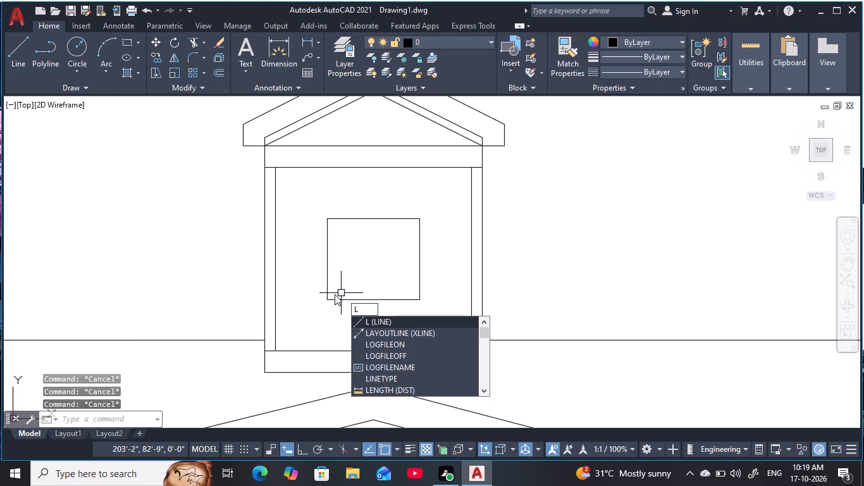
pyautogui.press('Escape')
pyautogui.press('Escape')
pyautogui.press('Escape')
# Offset the window rectangle 2" inward to form the window frame.
pyautogui.press('o')
pyautogui.press('space')
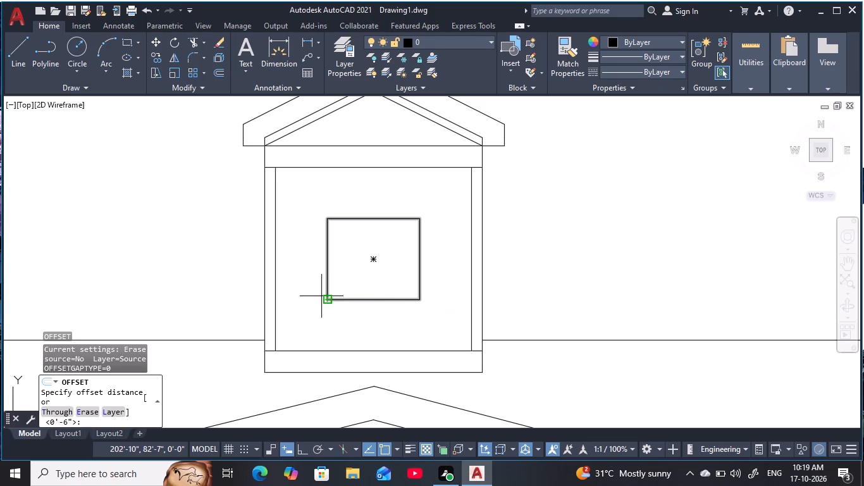
pyautogui.press('2')
pyautogui.press('space')
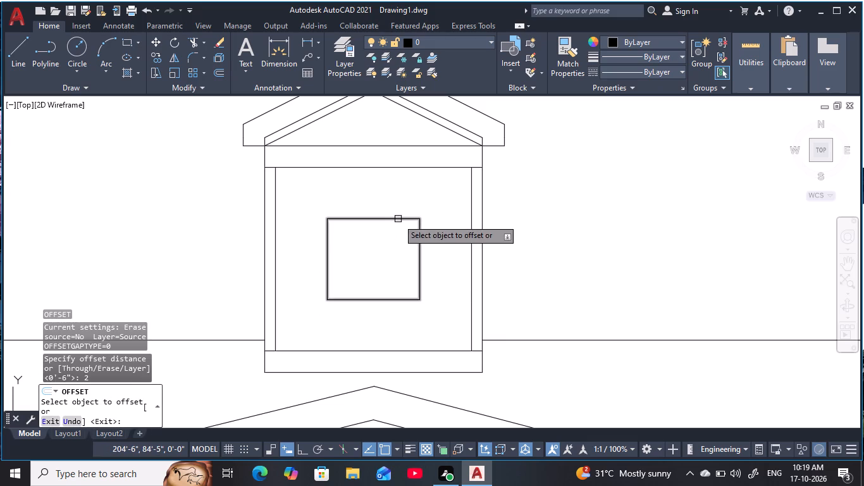
pyautogui.click(398, 219)
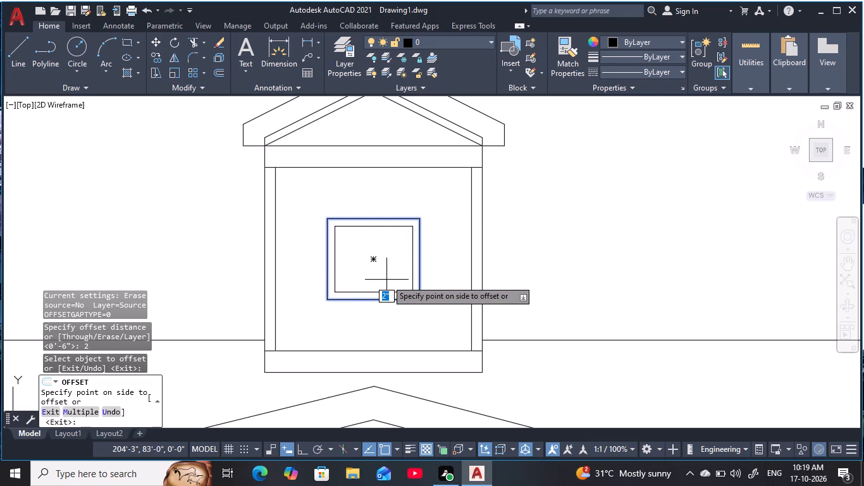
pyautogui.click(386, 280)
pyautogui.press('Escape')
pyautogui.press('Escape')
pyautogui.press('Escape')
pyautogui.press('Escape')
pyautogui.press('Escape')
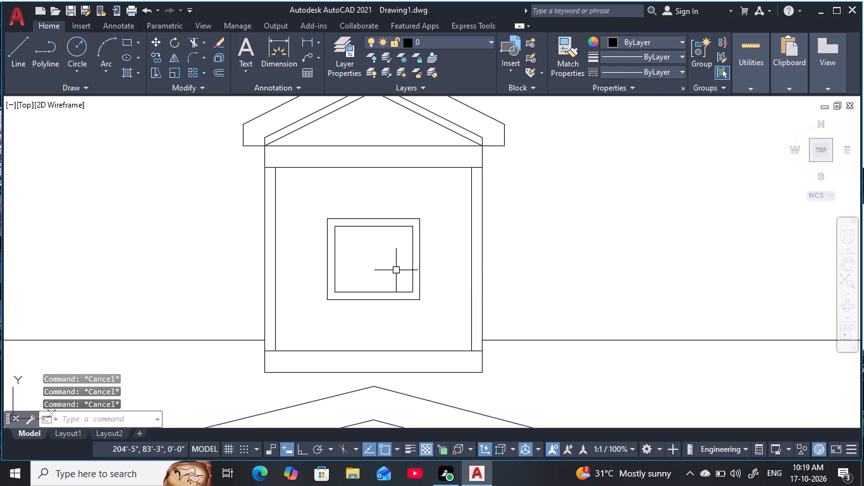
# Draw a vertical mullion line between the top and bottom midpoints of the inner window rectangle.
pyautogui.press('l')
pyautogui.press('space')
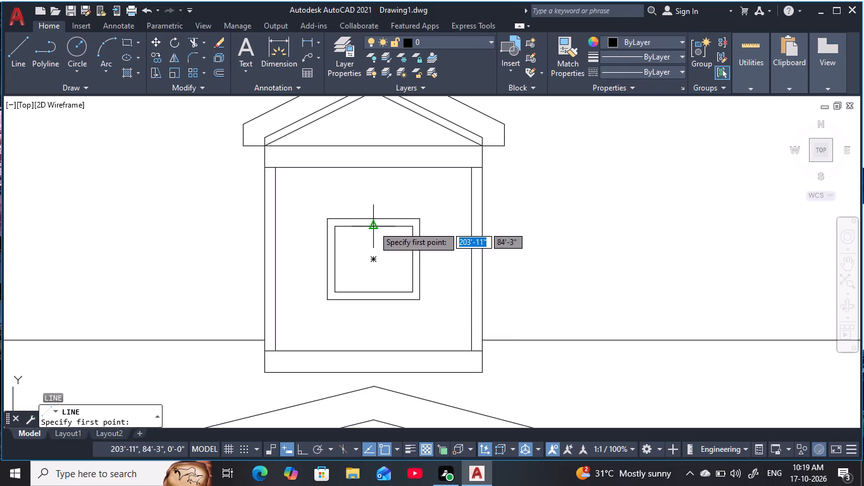
pyautogui.click(373, 226)
pyautogui.click(374, 288)
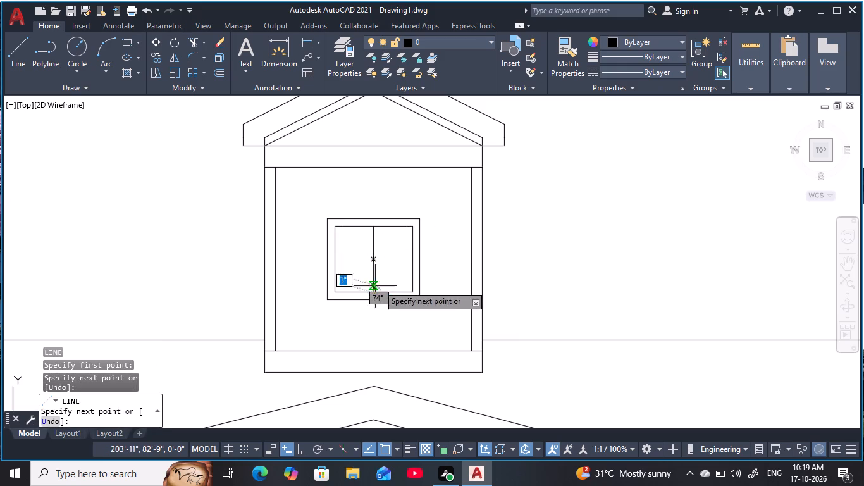
pyautogui.press('Escape')
pyautogui.press('Escape')
pyautogui.press('Escape')
pyautogui.press('Escape')
pyautogui.press('Escape')
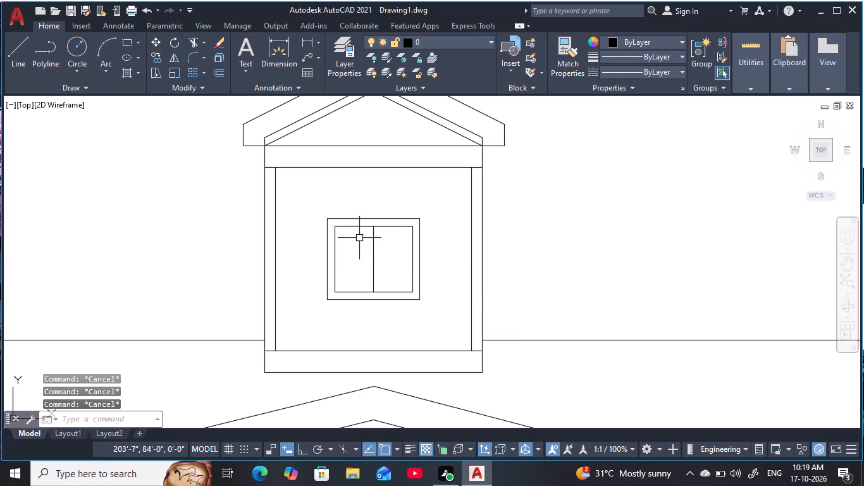
pyautogui.press('Escape')
pyautogui.press('Escape')
# Draw a horizontal transom line about 1'-9" long across the upper part of the inner window rectangle, with Ortho turned on.
pyautogui.write('l')
pyautogui.press('space')
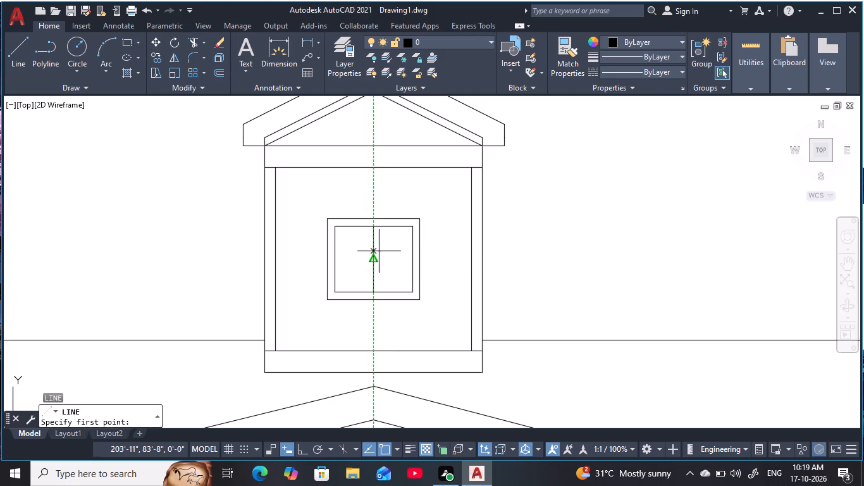
pyautogui.click(412, 246)
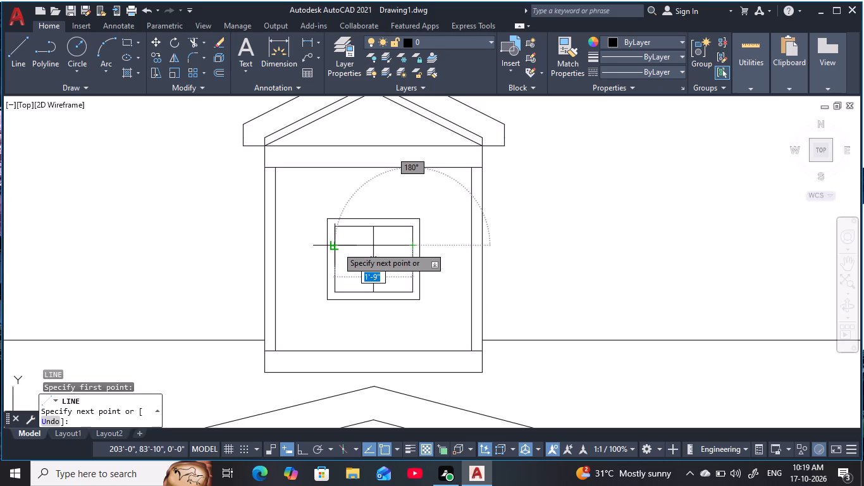
pyautogui.press('F8')
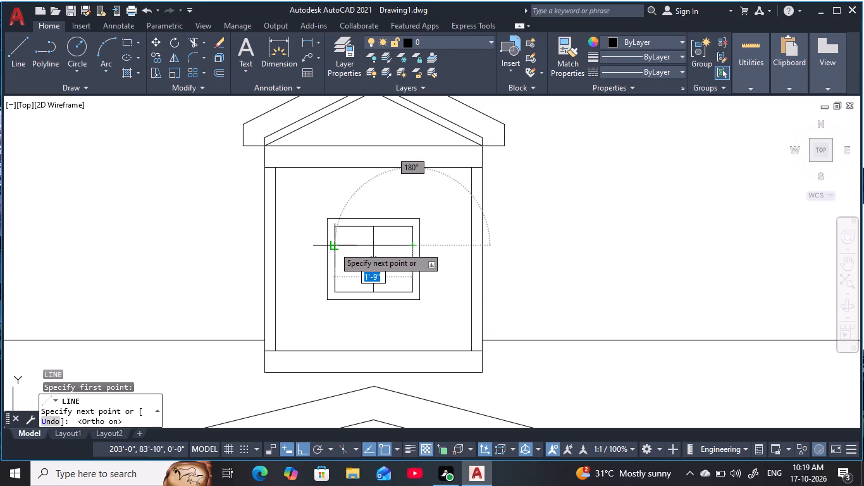
pyautogui.click(334, 247)
pyautogui.press('Escape')
pyautogui.press('Escape')
pyautogui.press('Escape')
pyautogui.press('Escape')
pyautogui.press('Escape')
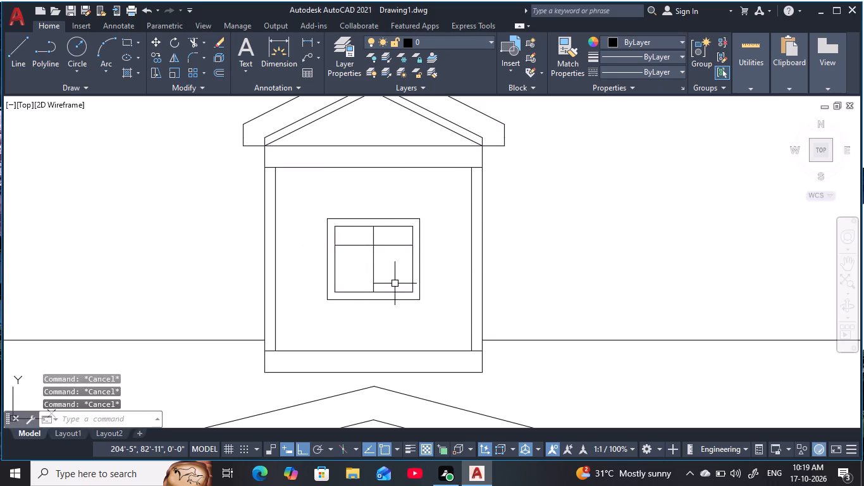
# Offset the transom line 4" downward twice to add two more horizontal bars inside the inner window rectangle.
pyautogui.press('Escape')
pyautogui.press('Escape')
pyautogui.press('Escape')
pyautogui.press('Escape')
pyautogui.press('o')
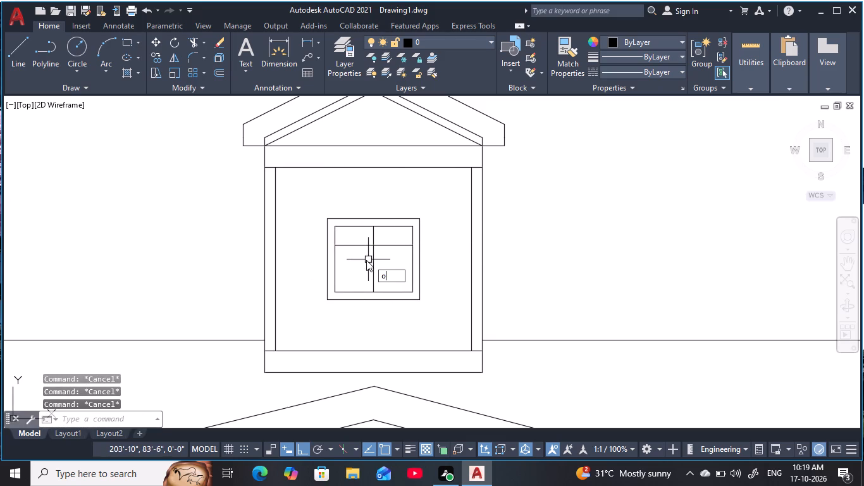
pyautogui.press('space')
pyautogui.press('4')
pyautogui.press('space')
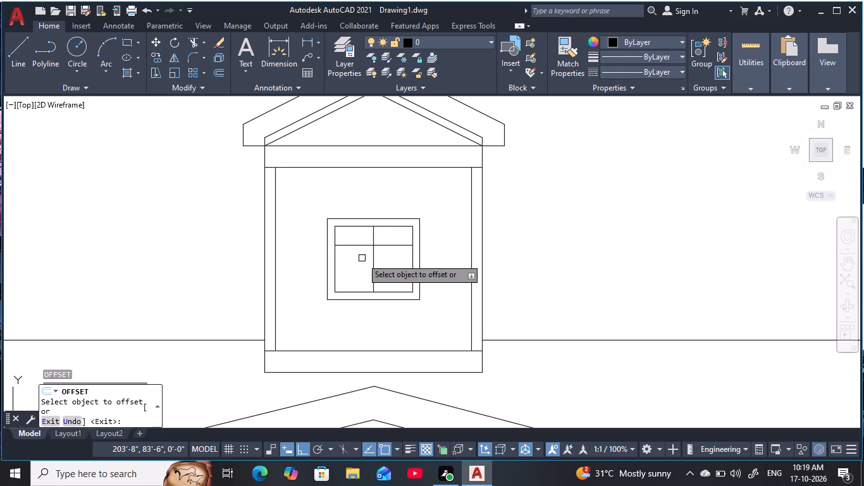
pyautogui.click(388, 244)
pyautogui.click(388, 289)
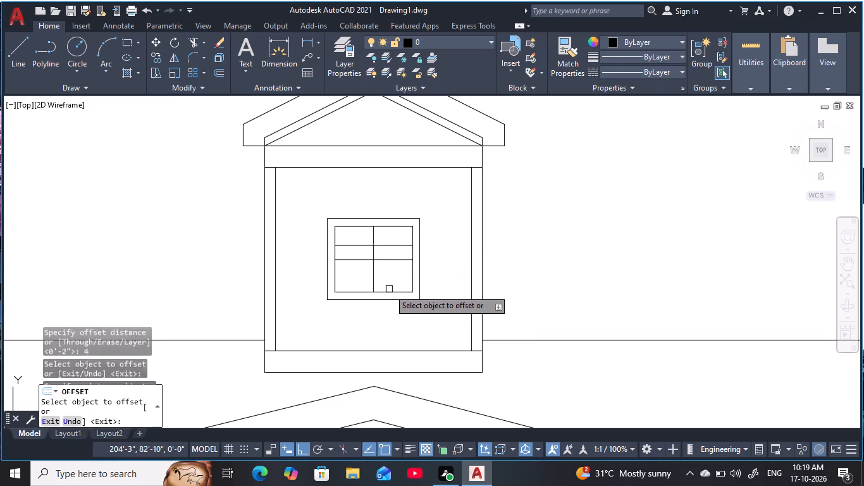
pyautogui.click(404, 261)
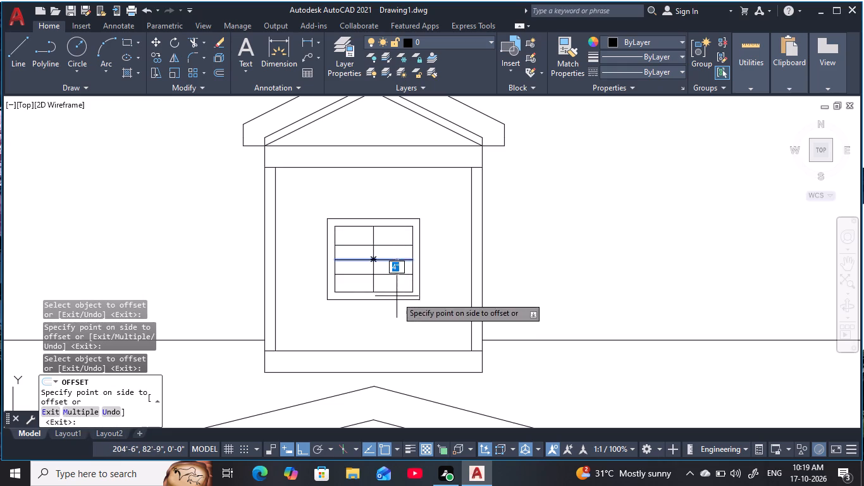
pyautogui.click(395, 301)
pyautogui.press('Escape')
pyautogui.press('Escape')
pyautogui.press('Escape')
pyautogui.press('Escape')
pyautogui.press('Escape')
pyautogui.press('Escape')
pyautogui.press('Escape')
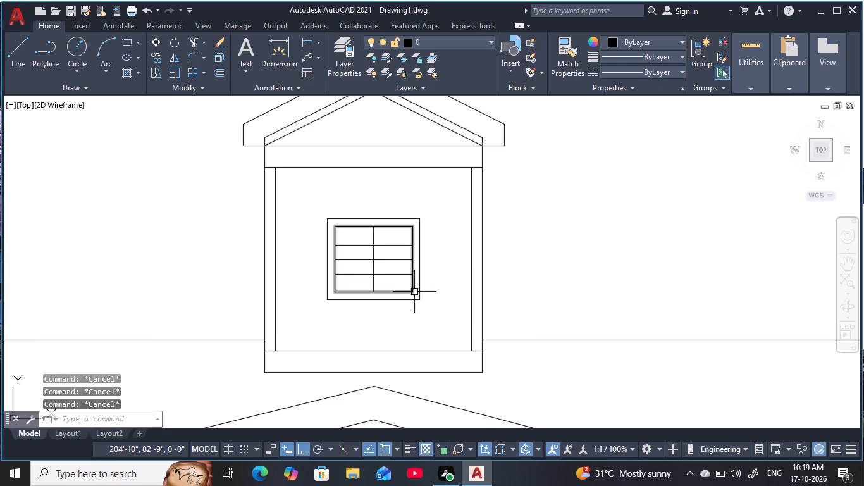
pyautogui.press('Escape')
pyautogui.press('Escape')
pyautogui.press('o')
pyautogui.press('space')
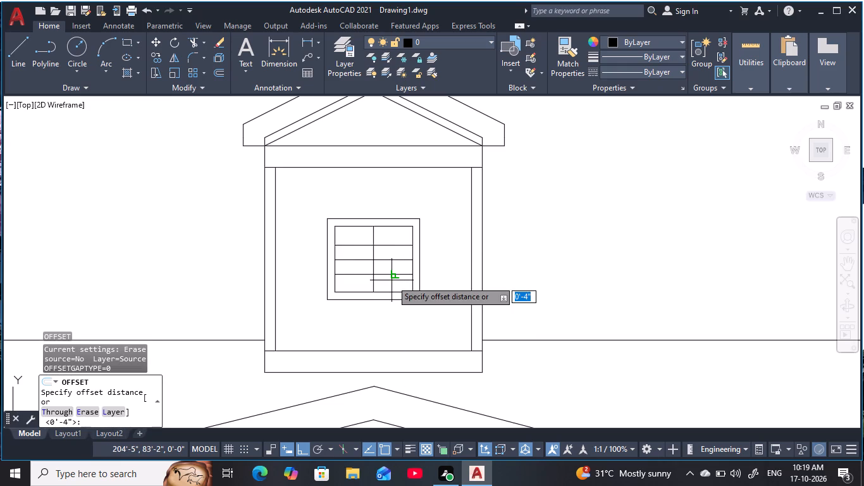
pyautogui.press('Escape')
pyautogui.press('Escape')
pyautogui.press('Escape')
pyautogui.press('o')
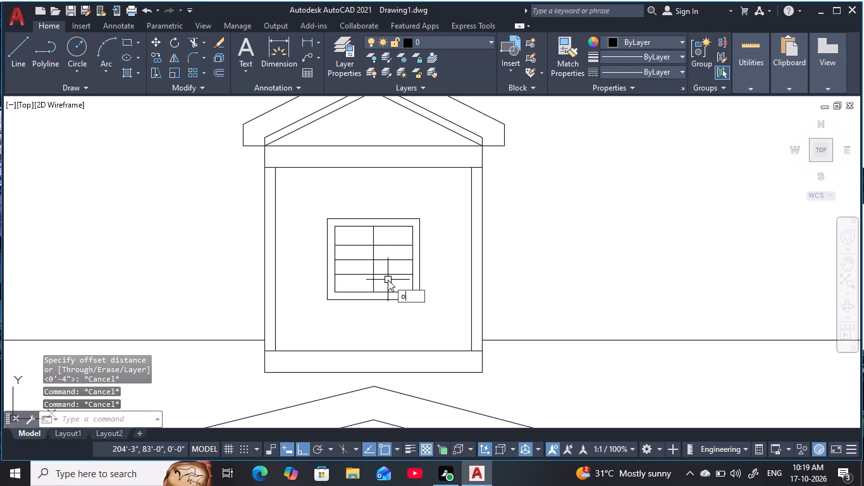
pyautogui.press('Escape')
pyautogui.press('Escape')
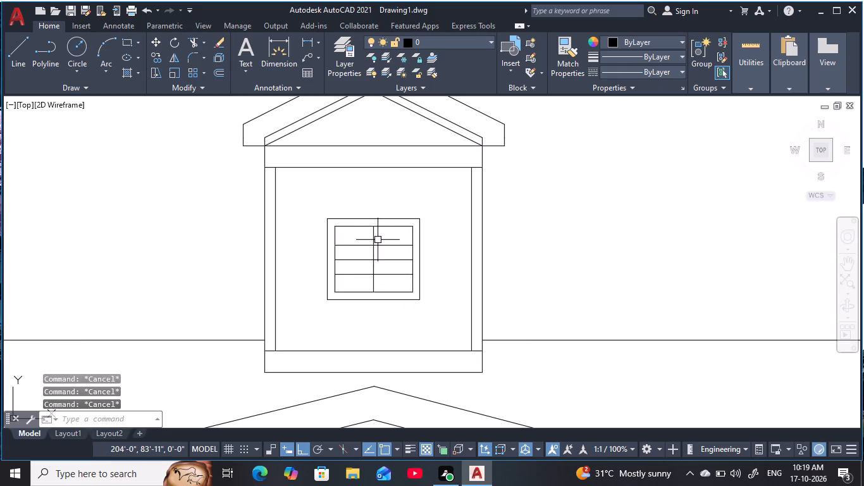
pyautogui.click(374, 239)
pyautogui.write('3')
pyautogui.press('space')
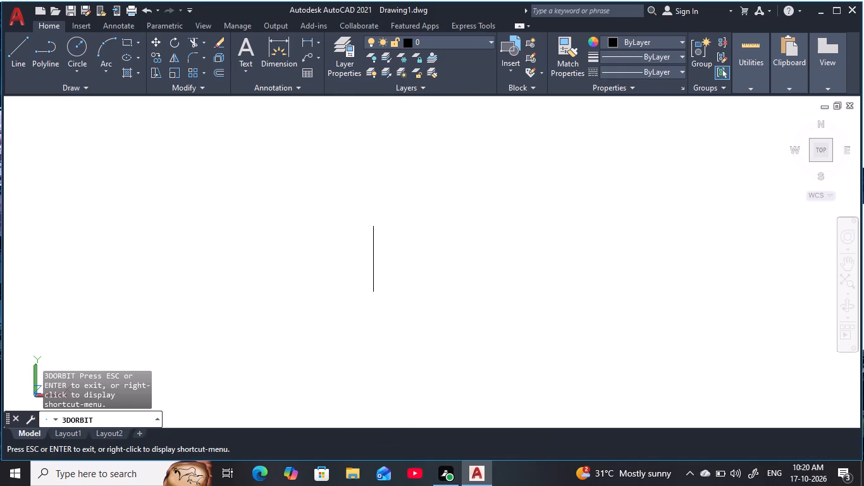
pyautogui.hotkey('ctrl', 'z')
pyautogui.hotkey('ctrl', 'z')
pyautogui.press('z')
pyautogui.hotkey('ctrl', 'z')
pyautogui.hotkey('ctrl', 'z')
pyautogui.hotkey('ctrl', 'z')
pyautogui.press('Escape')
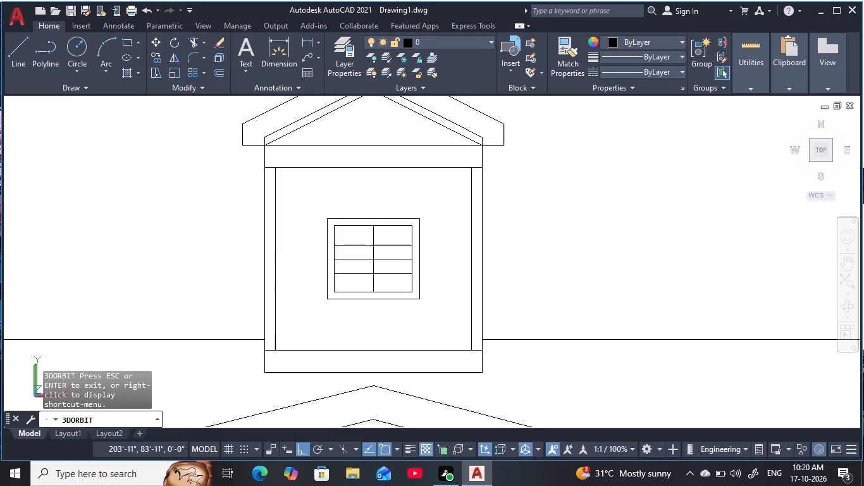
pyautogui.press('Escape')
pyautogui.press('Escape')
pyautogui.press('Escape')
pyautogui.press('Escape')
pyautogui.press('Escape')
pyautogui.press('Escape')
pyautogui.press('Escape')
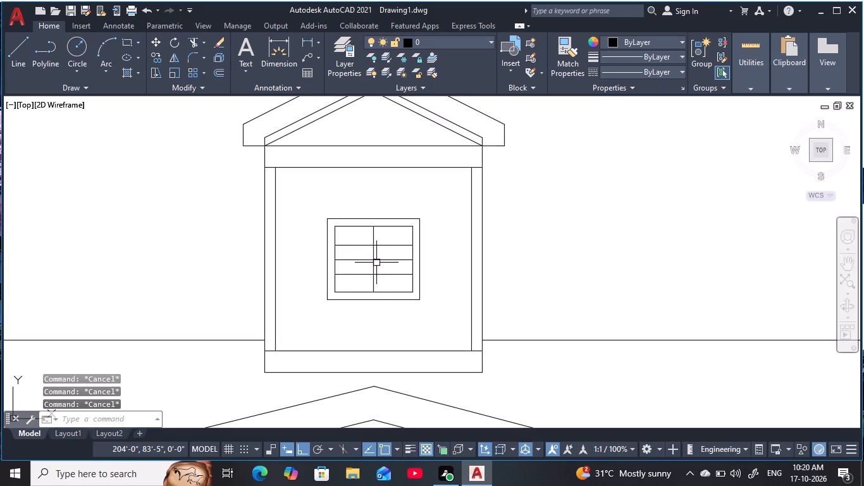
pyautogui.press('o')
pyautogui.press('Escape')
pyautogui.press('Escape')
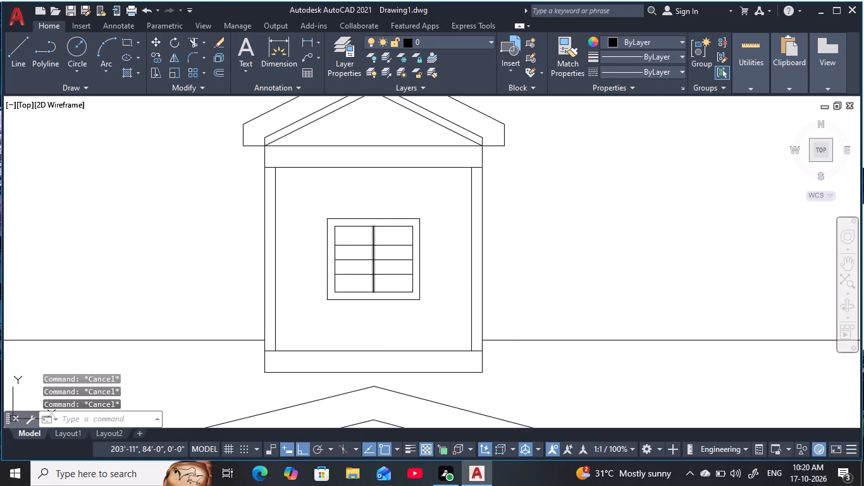
# Erase the central vertical mullion line from the inner window rectangle.
pyautogui.click(374, 235)
pyautogui.write('e')
pyautogui.press('space')
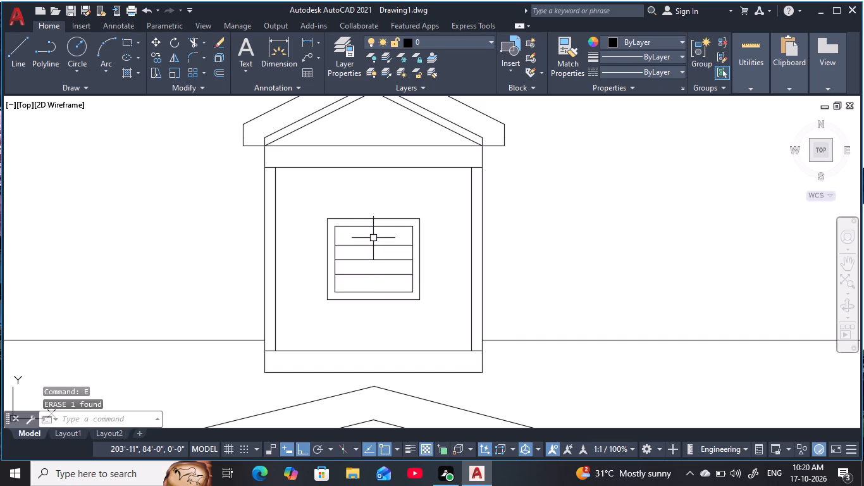
pyautogui.press('Escape')
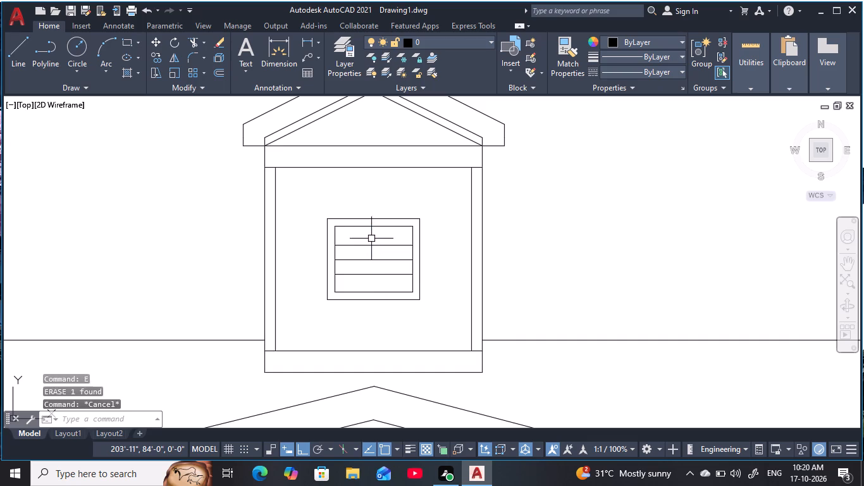
pyautogui.press('Escape')
pyautogui.press('Escape')
pyautogui.press('Escape')
pyautogui.press('Escape')
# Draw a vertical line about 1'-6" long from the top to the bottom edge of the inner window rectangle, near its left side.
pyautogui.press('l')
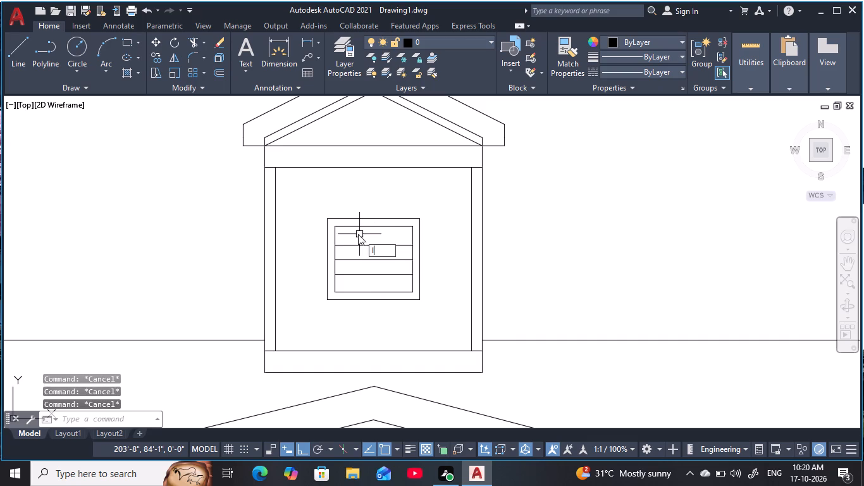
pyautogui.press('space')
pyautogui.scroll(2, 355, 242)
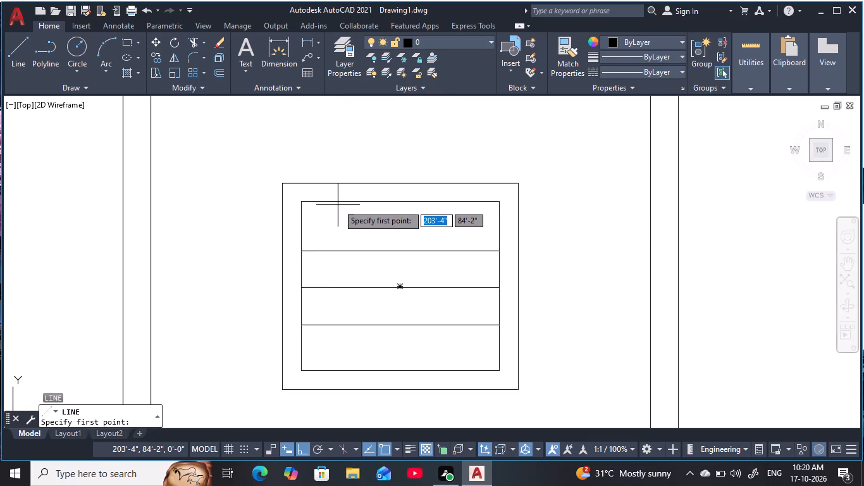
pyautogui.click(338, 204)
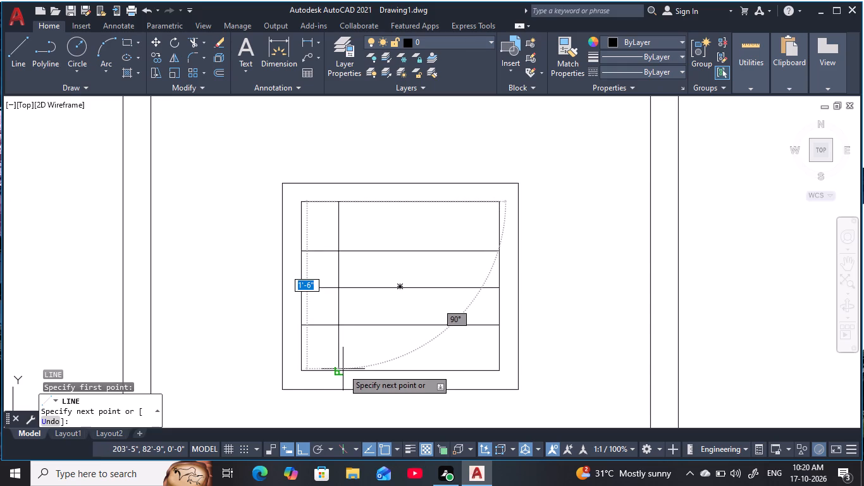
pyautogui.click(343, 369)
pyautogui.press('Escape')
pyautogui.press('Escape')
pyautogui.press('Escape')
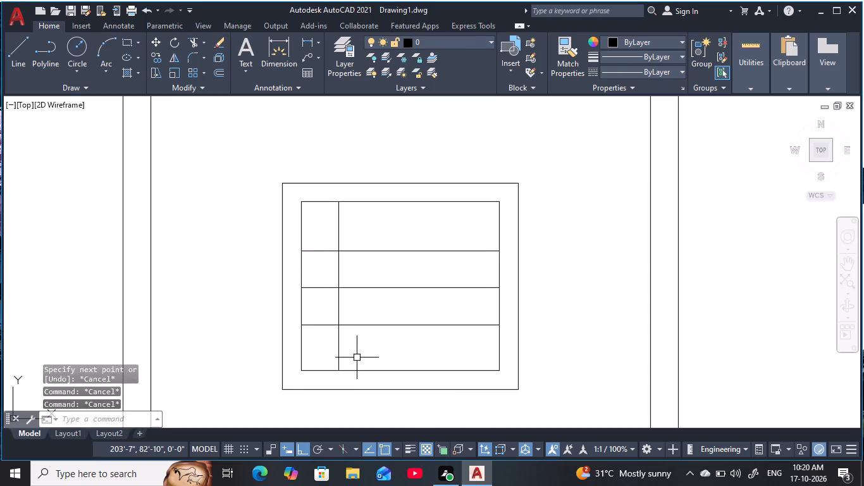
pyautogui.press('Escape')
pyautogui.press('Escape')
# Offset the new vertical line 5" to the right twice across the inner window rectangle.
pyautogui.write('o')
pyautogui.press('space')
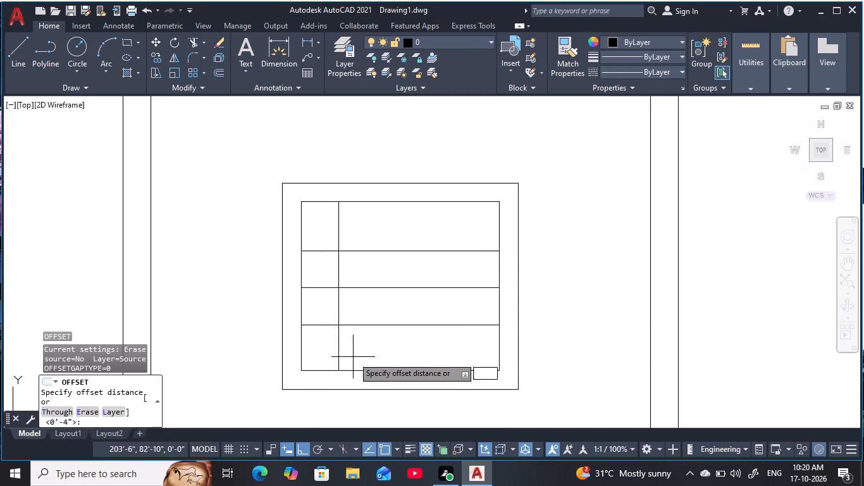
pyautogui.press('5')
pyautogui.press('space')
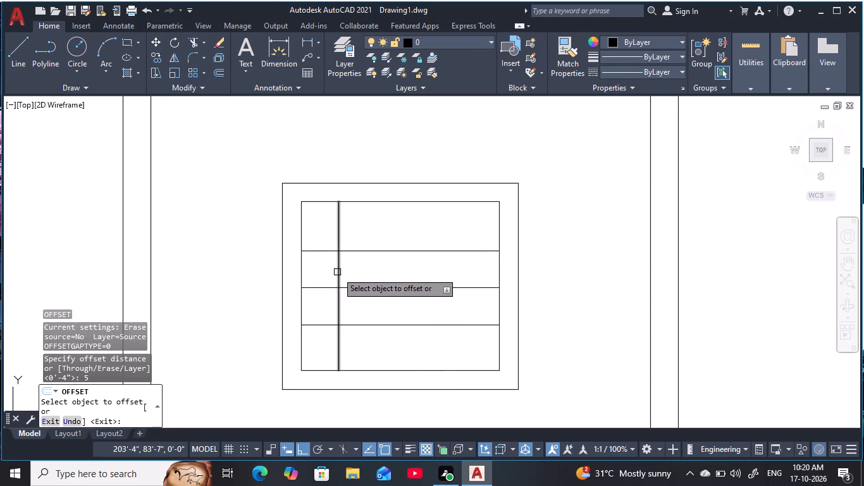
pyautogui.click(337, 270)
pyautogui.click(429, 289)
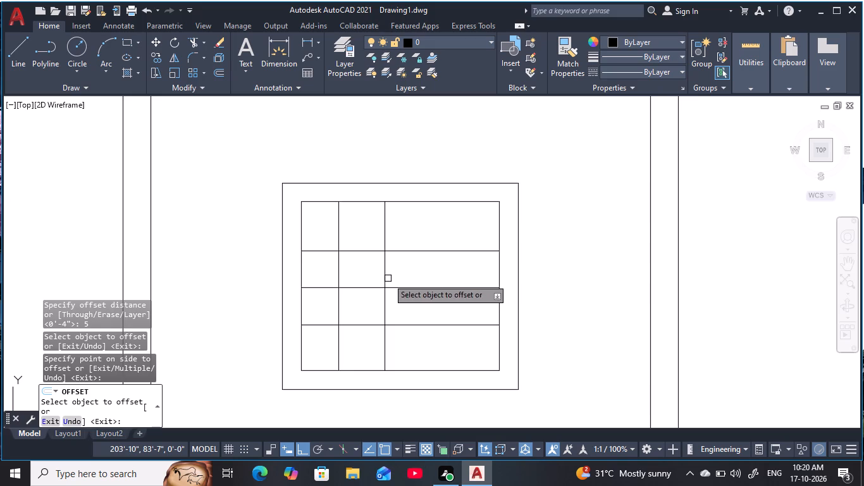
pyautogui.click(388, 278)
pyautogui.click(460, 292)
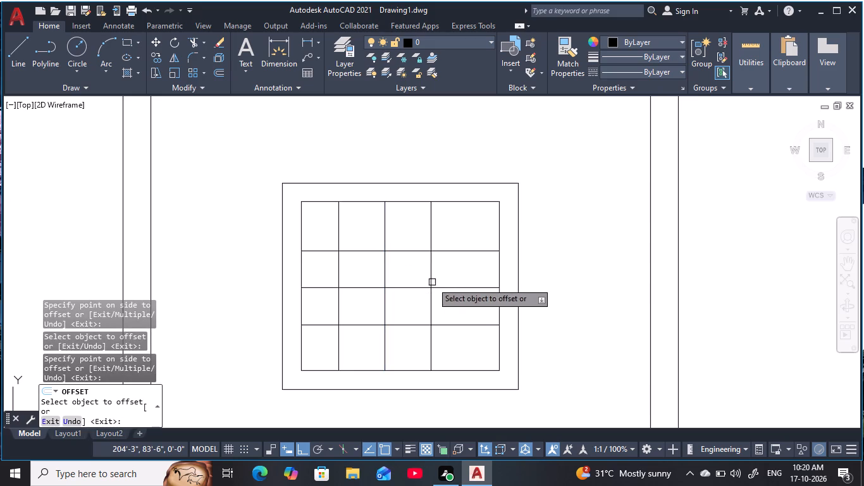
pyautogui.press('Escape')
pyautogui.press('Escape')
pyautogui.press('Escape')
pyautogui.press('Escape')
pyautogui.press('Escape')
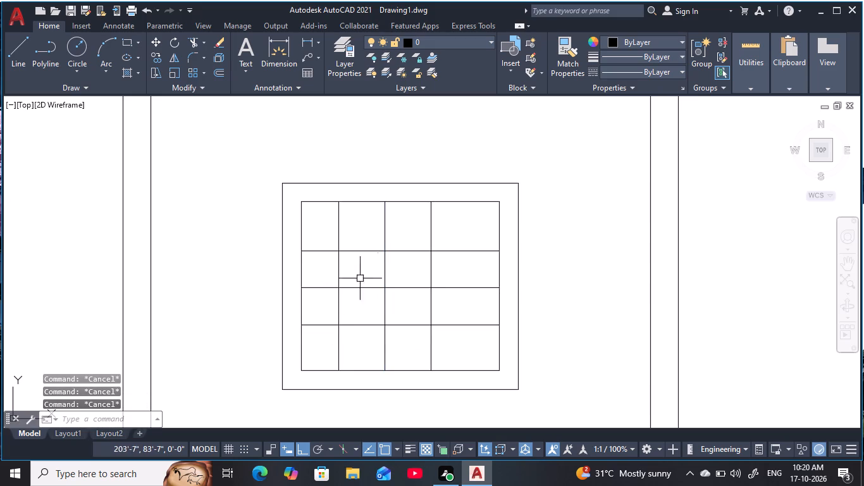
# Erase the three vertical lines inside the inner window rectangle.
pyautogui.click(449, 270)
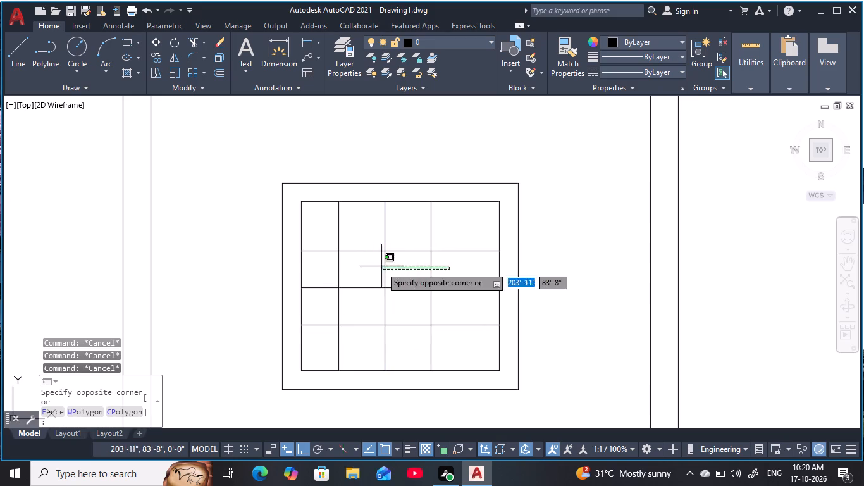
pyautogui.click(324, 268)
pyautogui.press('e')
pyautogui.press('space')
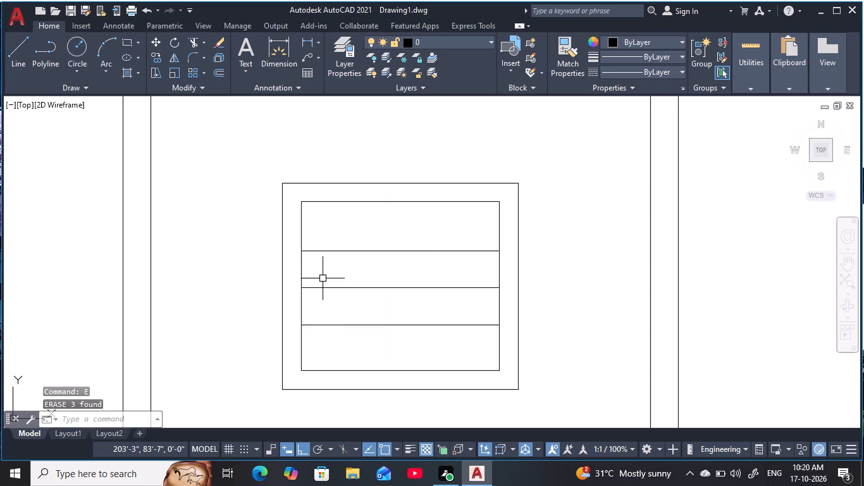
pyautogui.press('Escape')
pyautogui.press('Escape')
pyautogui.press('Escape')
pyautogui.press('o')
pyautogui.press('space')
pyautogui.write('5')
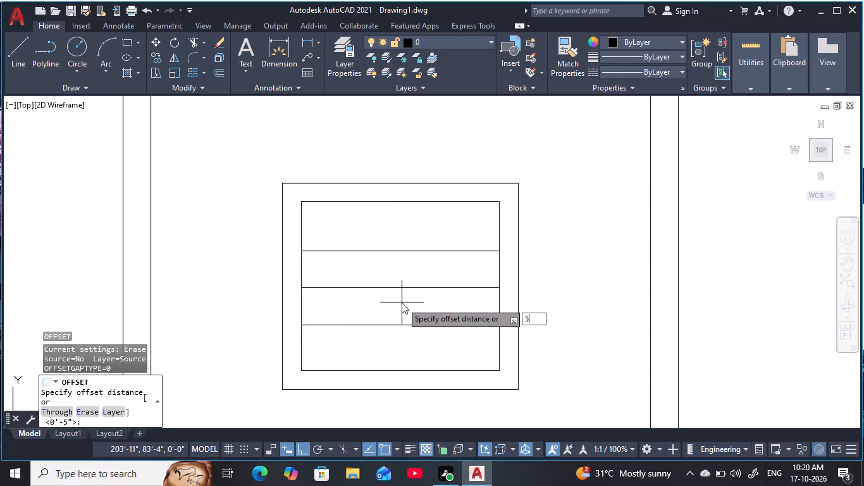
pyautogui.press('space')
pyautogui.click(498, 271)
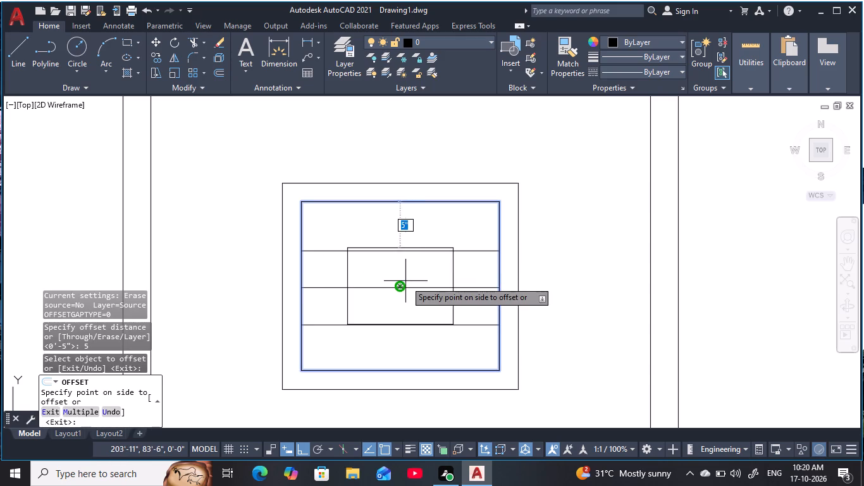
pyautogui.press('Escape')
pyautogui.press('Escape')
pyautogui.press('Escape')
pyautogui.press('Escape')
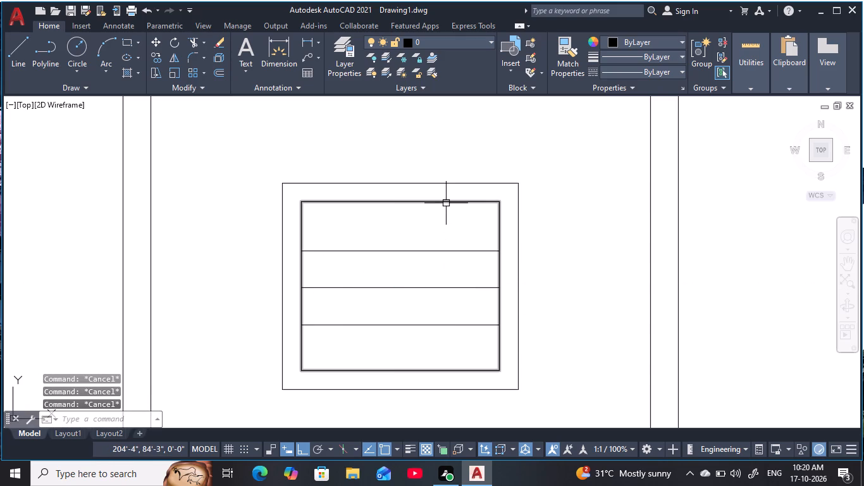
# Explode the inner window rectangle into separate lines.
pyautogui.click(446, 203)
pyautogui.press('x')
pyautogui.press('space')
pyautogui.press('Escape')
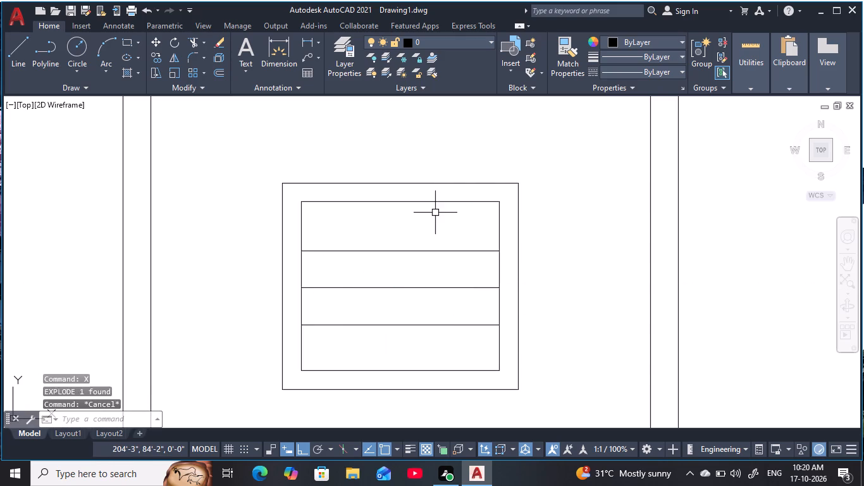
pyautogui.press('Escape')
pyautogui.press('Escape')
pyautogui.press('Escape')
# Offset the inner window frame's right edge 5" leftward three times in succession to form the vertical bars.
pyautogui.press('o')
pyautogui.press('space')
pyautogui.press('5')
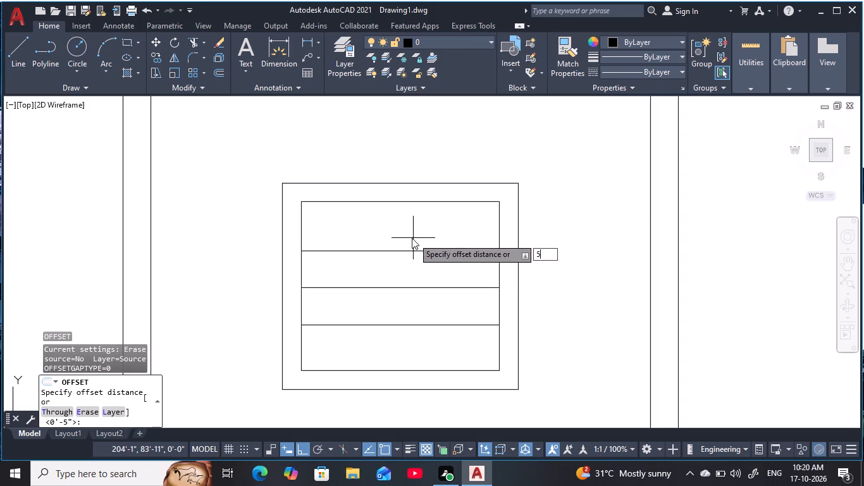
pyautogui.press('space')
pyautogui.click(500, 272)
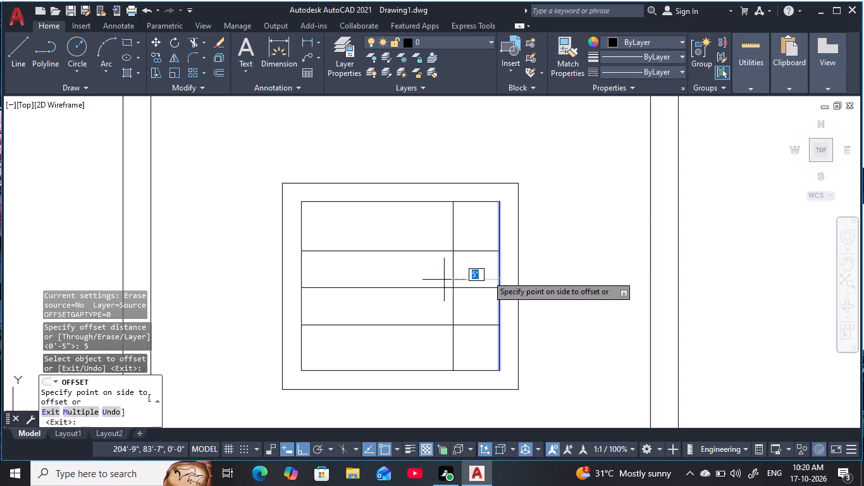
pyautogui.click(407, 283)
pyautogui.click(454, 277)
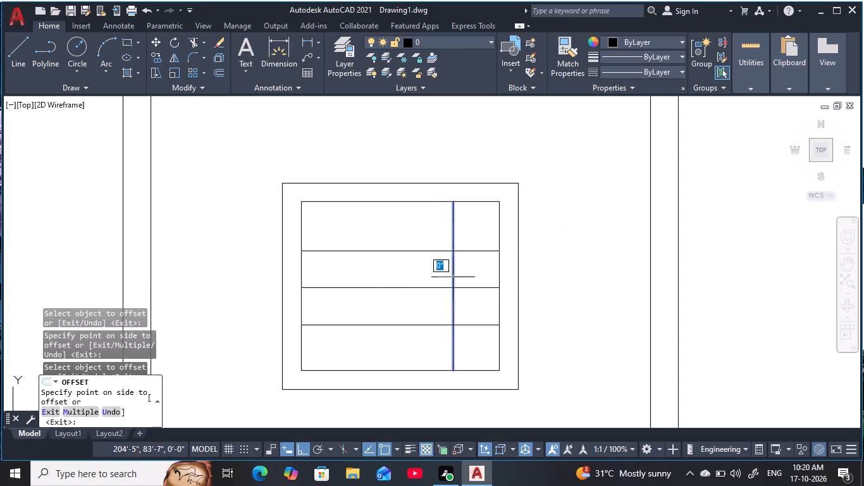
pyautogui.click(348, 288)
pyautogui.click(407, 277)
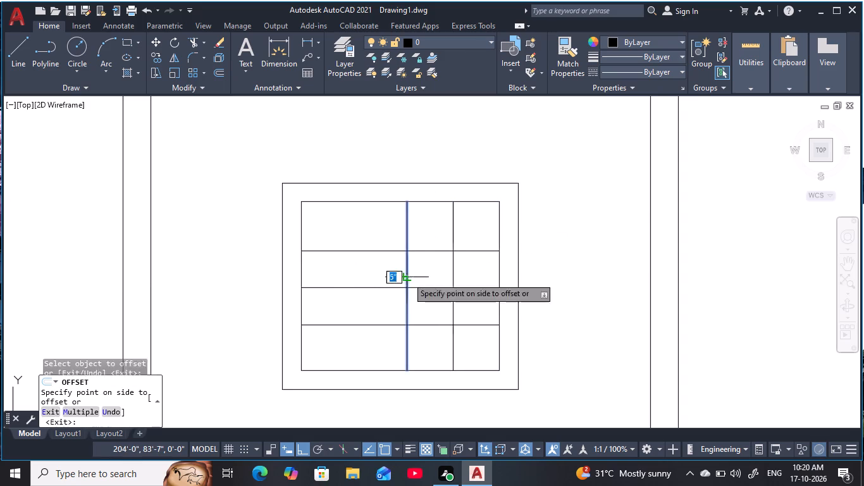
pyautogui.click(323, 287)
pyautogui.press('Escape')
pyautogui.press('Escape')
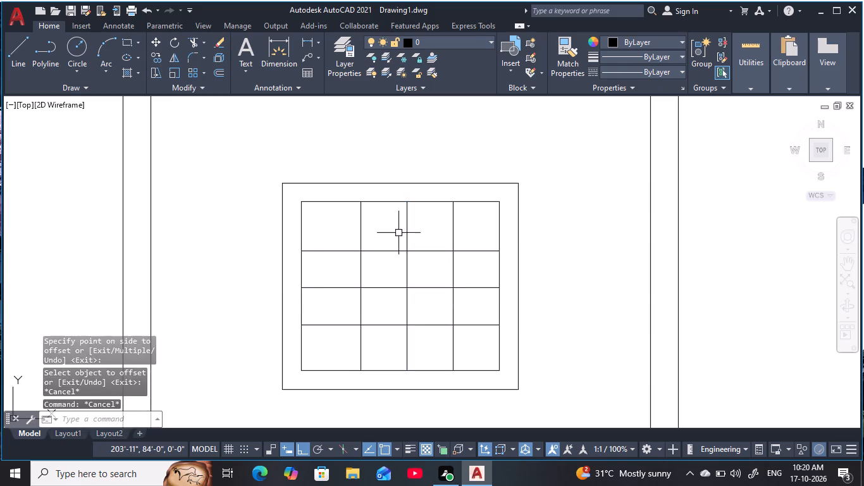
# Offset each of the three vertical bars inside the roof-top window 1" to the left.
pyautogui.press('Escape')
pyautogui.press('Escape')
pyautogui.press('Escape')
pyautogui.scroll(-2, 419, 269)
pyautogui.moveTo(392, 274); pyautogui.dragTo(347, 281, button='middle')
pyautogui.press('Escape')
pyautogui.press('Escape')
pyautogui.press('Escape')
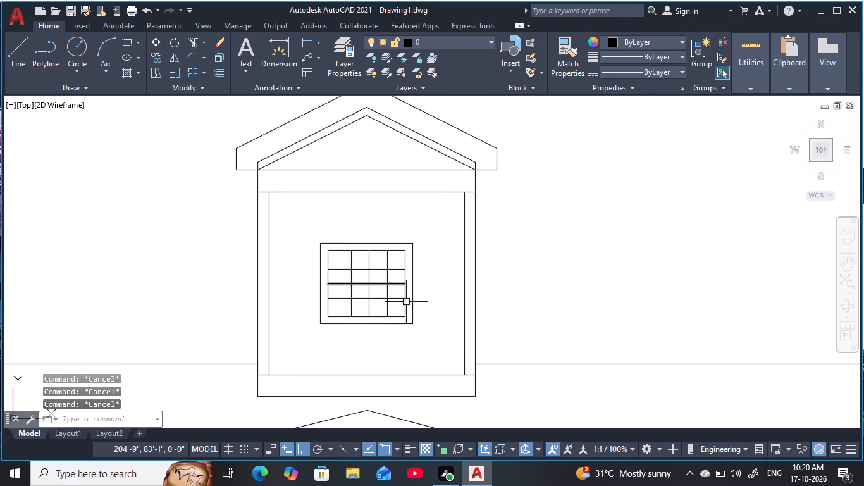
pyautogui.press('Escape')
pyautogui.press('o')
pyautogui.press('space')
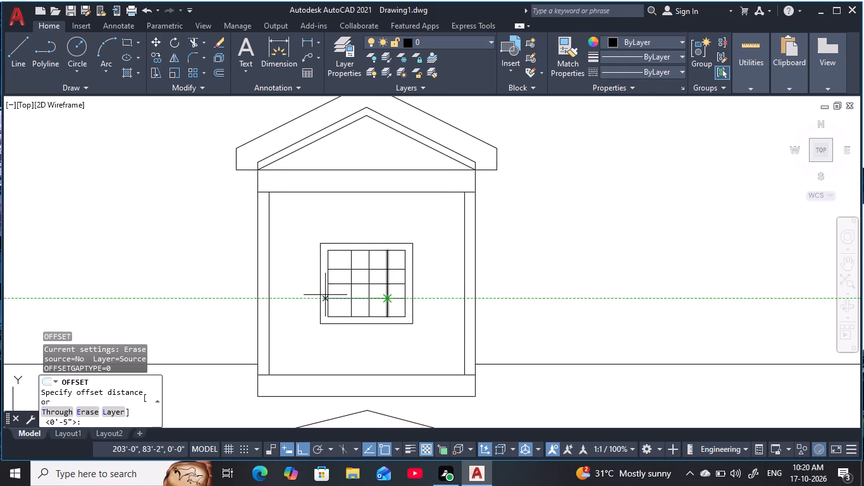
pyautogui.write('1')
pyautogui.press('space')
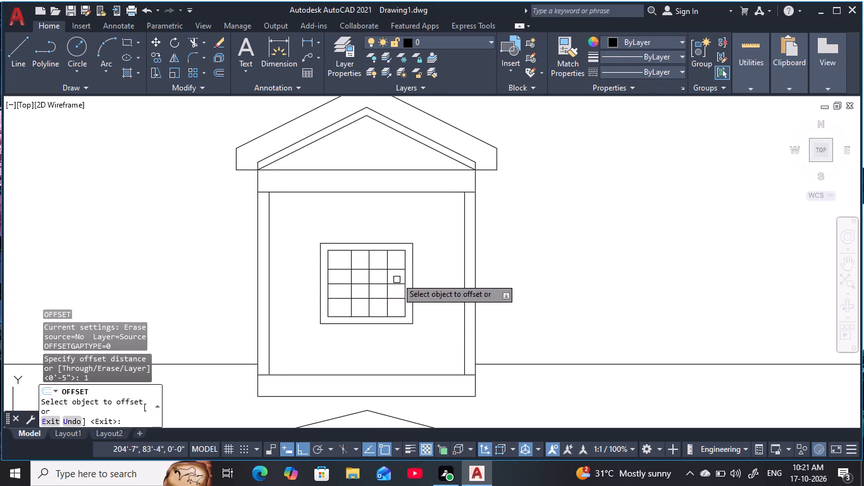
pyautogui.scroll(1, 387, 262)
pyautogui.click(386, 282)
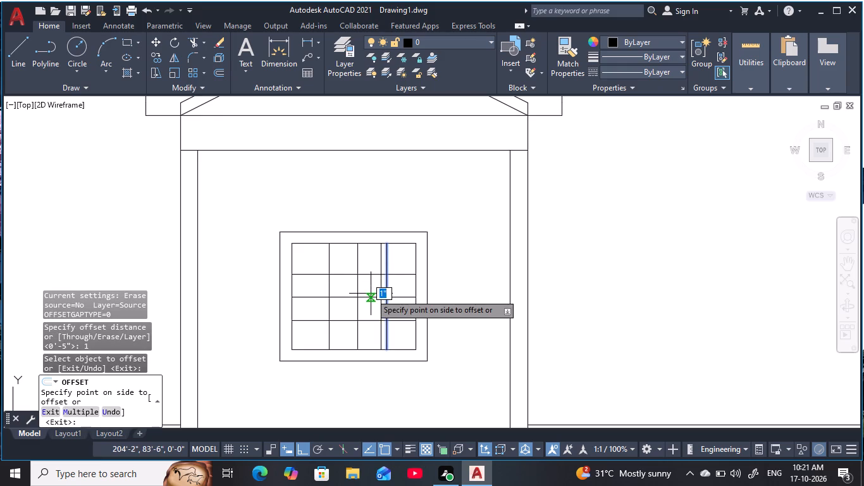
pyautogui.click(371, 294)
pyautogui.click(359, 292)
pyautogui.click(345, 293)
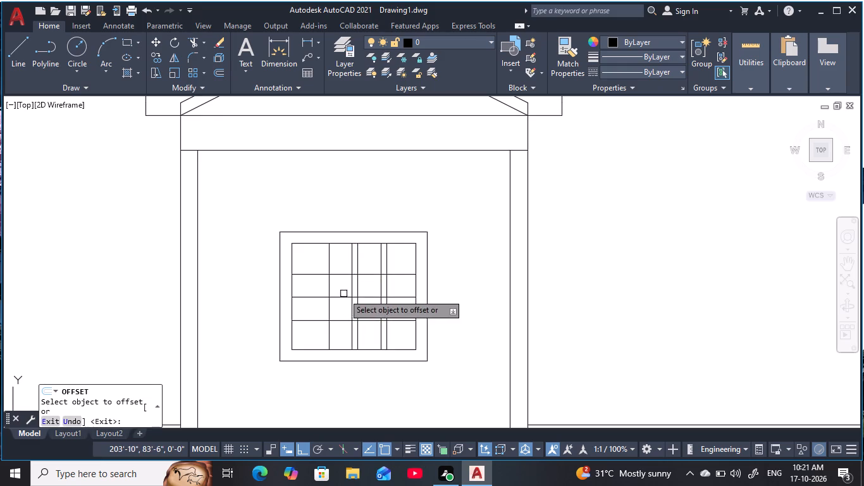
pyautogui.click(331, 292)
pyautogui.click(307, 296)
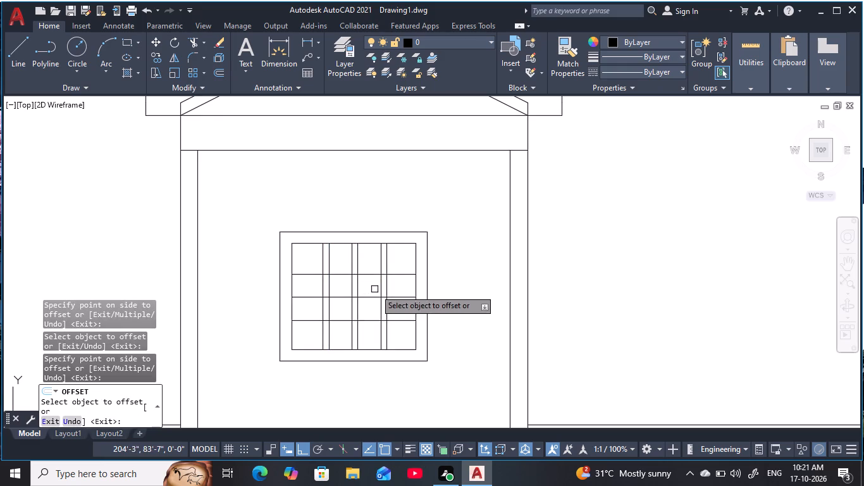
# Offset the window's upper horizontal bar 1" upward, and its lower and middle horizontal bars 1" downward.
pyautogui.scroll(3, 366, 278)
pyautogui.click(365, 274)
pyautogui.click(367, 225)
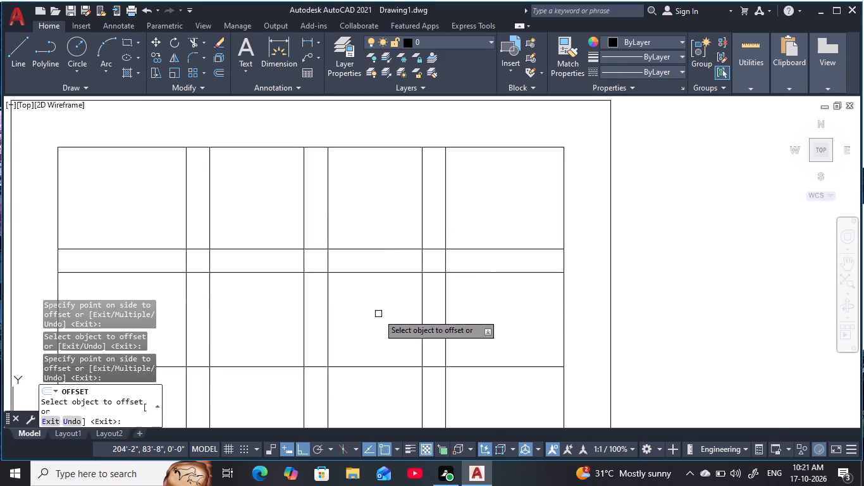
pyautogui.scroll(-1, 378, 314)
pyautogui.moveTo(376, 312); pyautogui.dragTo(388, 221, button='middle')
pyautogui.scroll(-1, 382, 237)
pyautogui.click(392, 280)
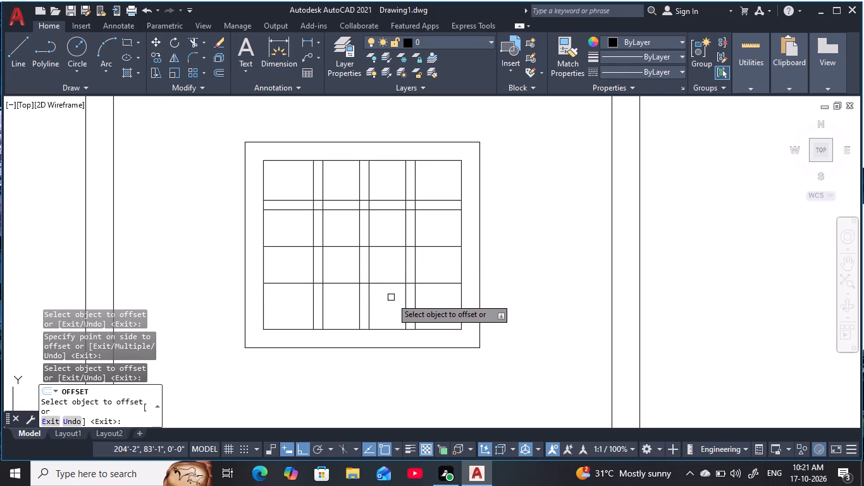
pyautogui.click(386, 282)
pyautogui.click(392, 315)
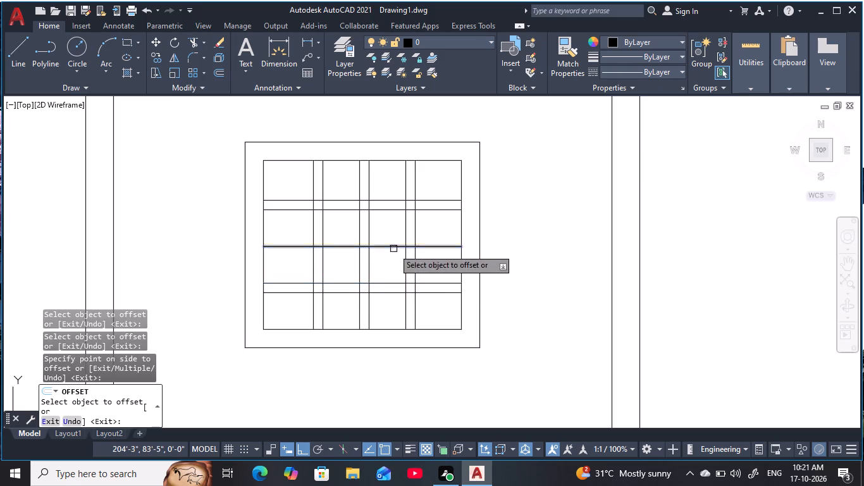
pyautogui.click(393, 249)
pyautogui.click(394, 254)
pyautogui.scroll(-2, 393, 303)
pyautogui.moveTo(393, 306); pyautogui.dragTo(388, 320, button='middle')
pyautogui.press('Escape')
pyautogui.press('Escape')
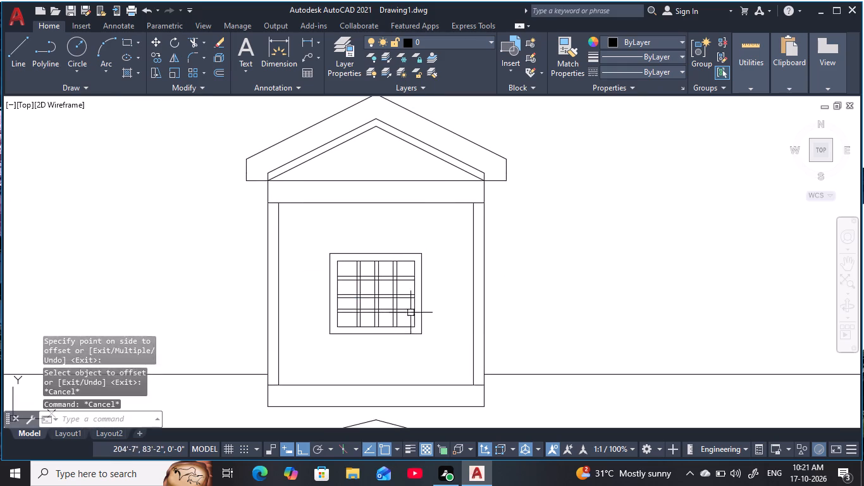
pyautogui.press('Escape')
pyautogui.press('Escape')
pyautogui.press('Escape')
pyautogui.press('Escape')
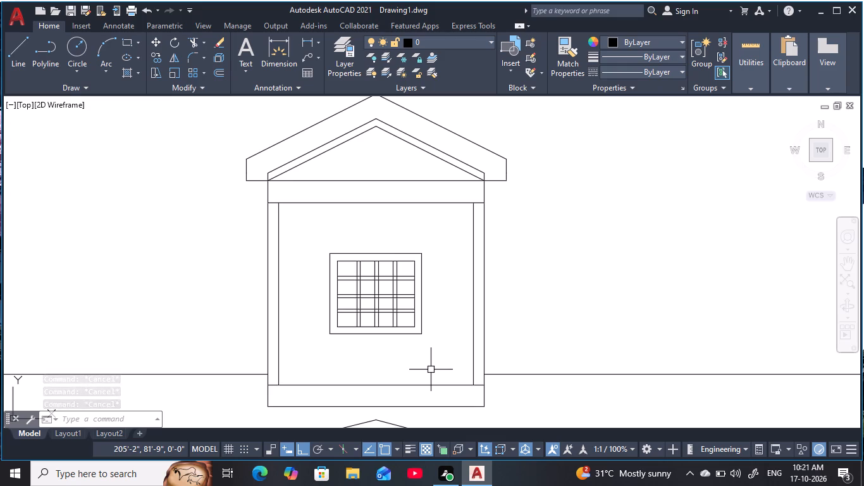
pyautogui.press('Escape')
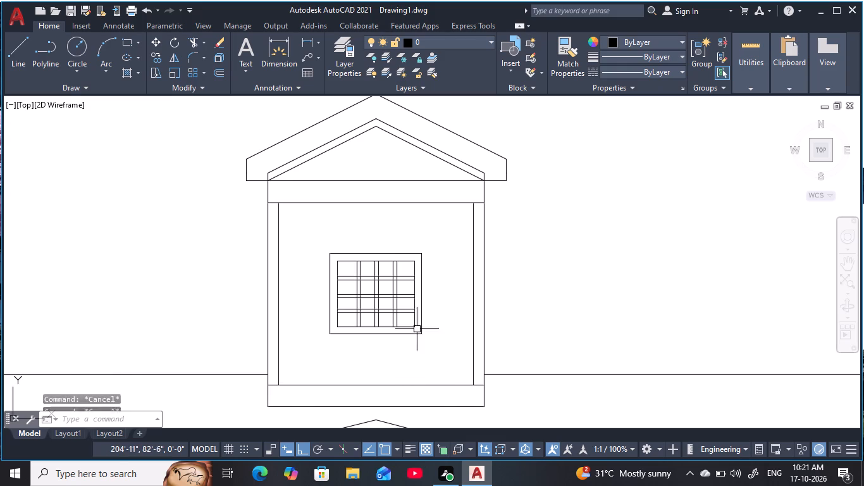
# Fillet the main roof's top horizontal line with the building's left and right edge lines to close both corners.
pyautogui.press('Escape')
pyautogui.scroll(-2, 398, 336)
pyautogui.moveTo(399, 340); pyautogui.dragTo(414, 259, button='middle')
pyautogui.scroll(-1, 420, 285)
pyautogui.moveTo(420, 297); pyautogui.dragTo(398, 216, button='middle')
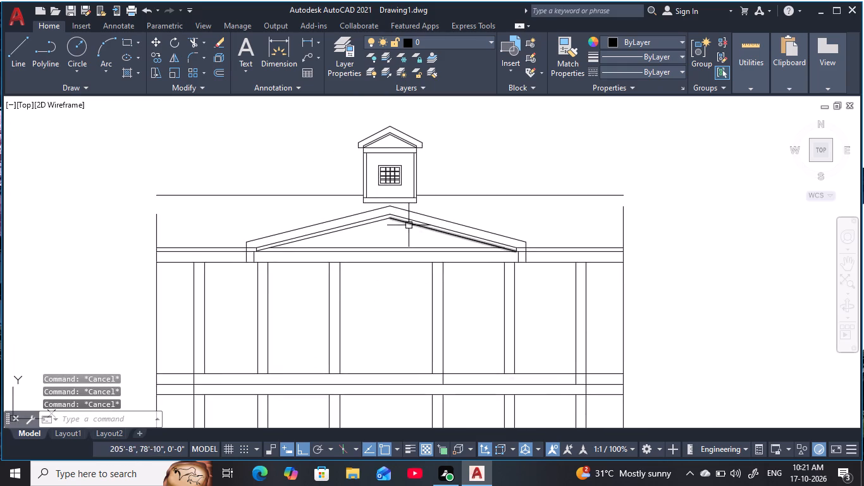
pyautogui.press('Escape')
pyautogui.press('Escape')
pyautogui.press('Escape')
pyautogui.press('Escape')
pyautogui.moveTo(428, 328); pyautogui.dragTo(443, 264, button='middle')
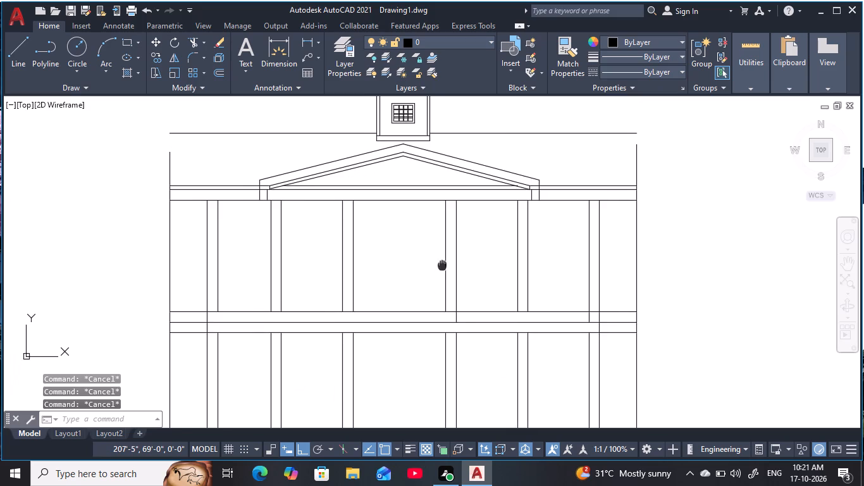
pyautogui.moveTo(443, 264); pyautogui.dragTo(454, 246, button='middle')
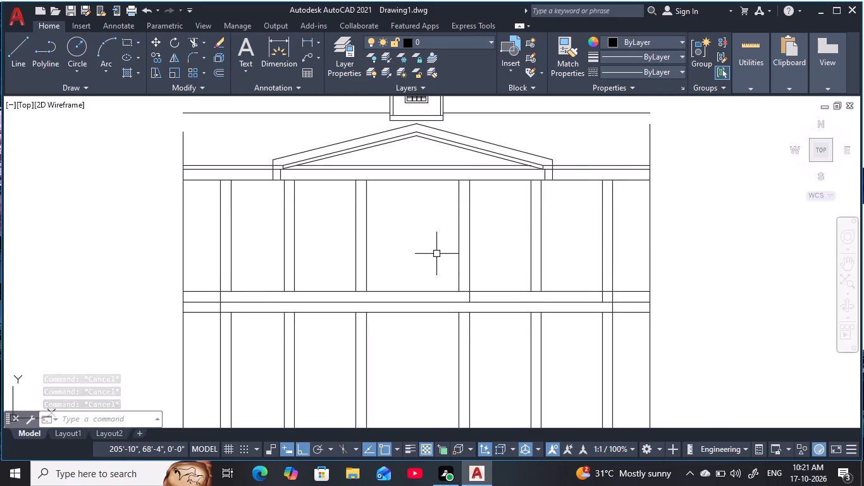
pyautogui.press('Escape')
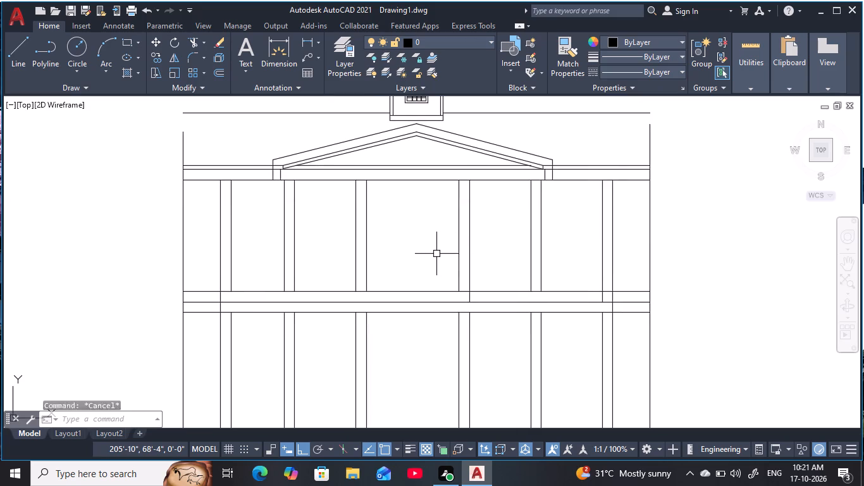
pyautogui.press('Escape')
pyautogui.press('Escape')
pyautogui.press('Escape')
pyautogui.moveTo(213, 131); pyautogui.dragTo(218, 170, button='middle')
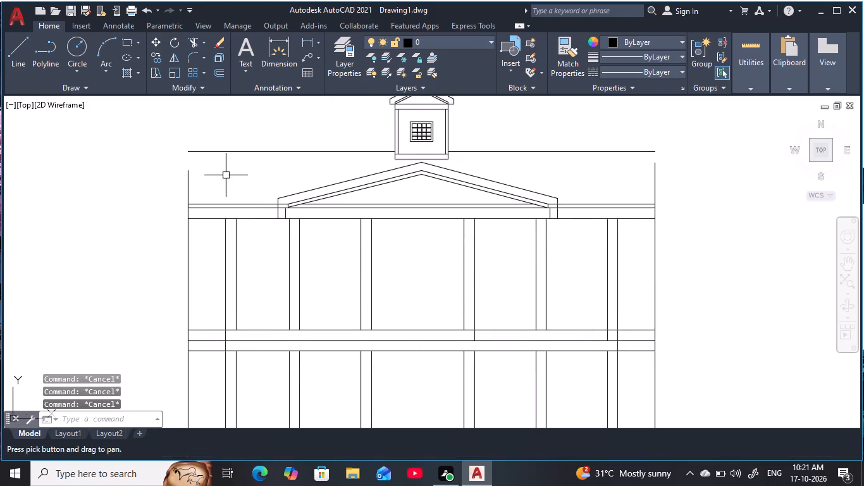
pyautogui.write('f')
pyautogui.press('space')
pyautogui.click(197, 150)
pyautogui.click(191, 176)
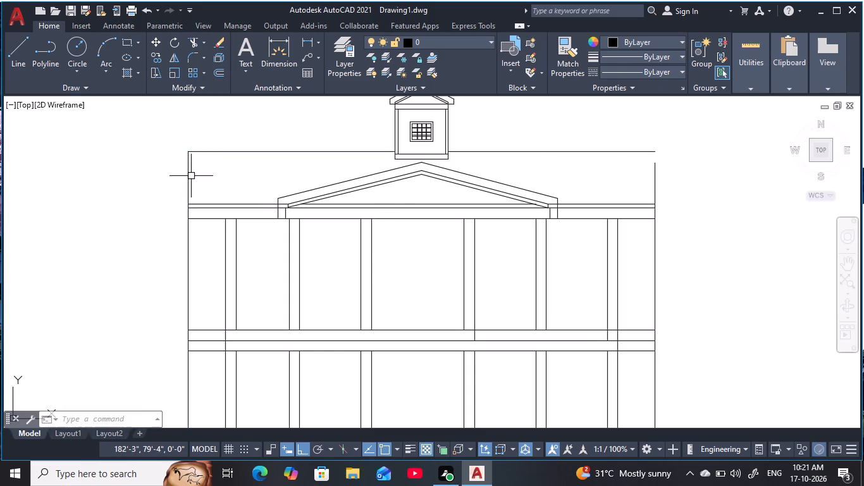
pyautogui.press('space')
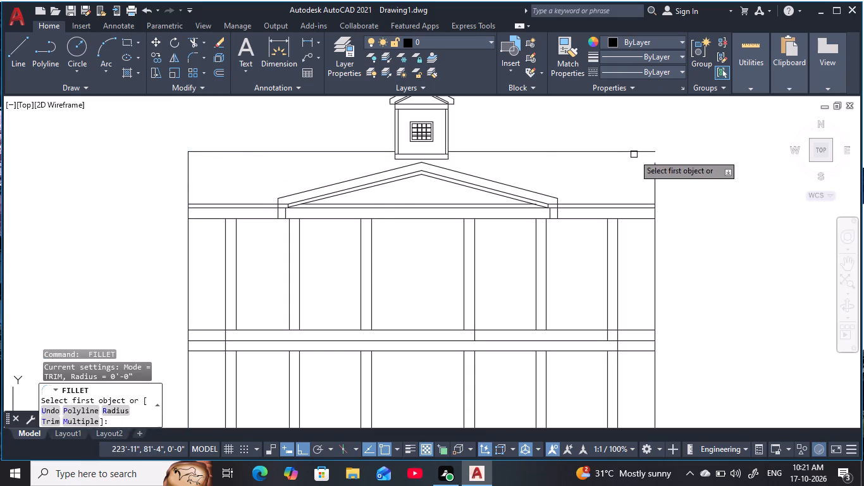
pyautogui.click(634, 154)
pyautogui.click(657, 180)
pyautogui.scroll(-2, 593, 206)
pyautogui.moveTo(593, 206); pyautogui.dragTo(588, 215, button='middle')
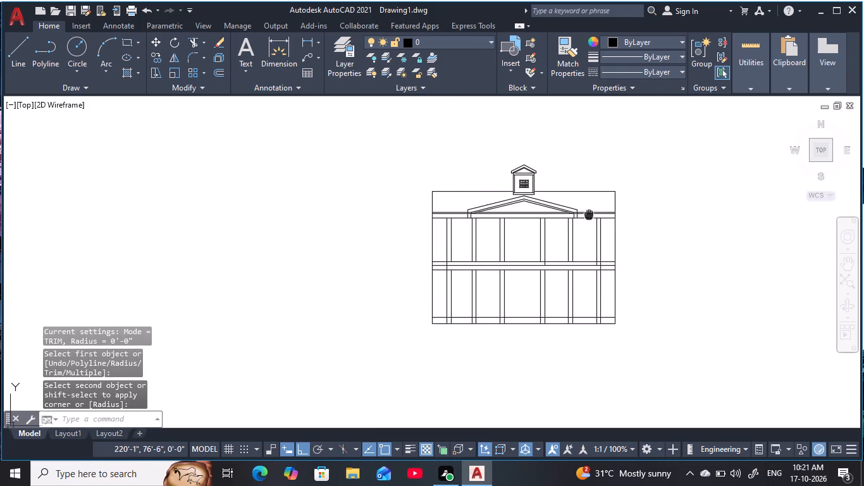
pyautogui.moveTo(588, 215); pyautogui.dragTo(460, 204, button='middle')
pyautogui.scroll(1, 460, 204)
pyautogui.moveTo(459, 204); pyautogui.dragTo(532, 220, button='middle')
pyautogui.press('Escape')
pyautogui.press('Escape')
pyautogui.press('Escape')
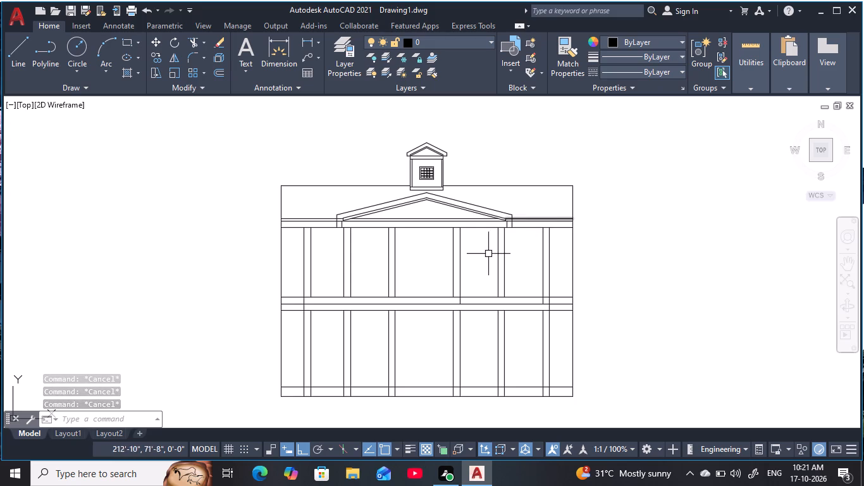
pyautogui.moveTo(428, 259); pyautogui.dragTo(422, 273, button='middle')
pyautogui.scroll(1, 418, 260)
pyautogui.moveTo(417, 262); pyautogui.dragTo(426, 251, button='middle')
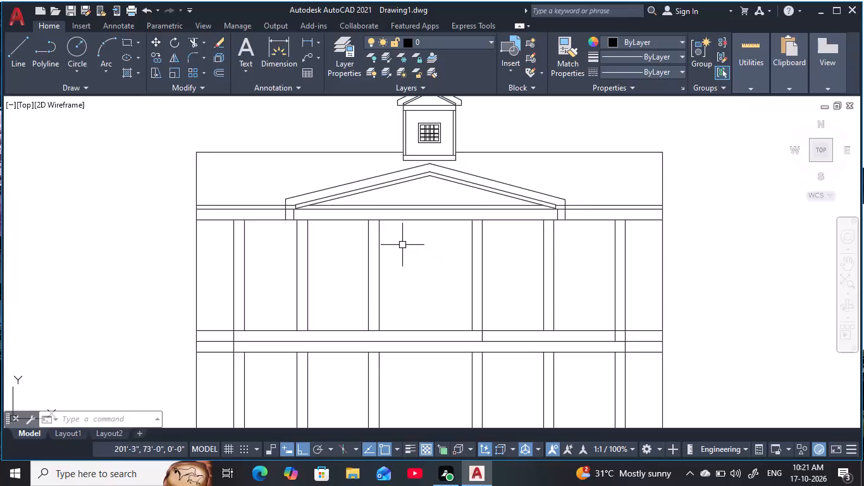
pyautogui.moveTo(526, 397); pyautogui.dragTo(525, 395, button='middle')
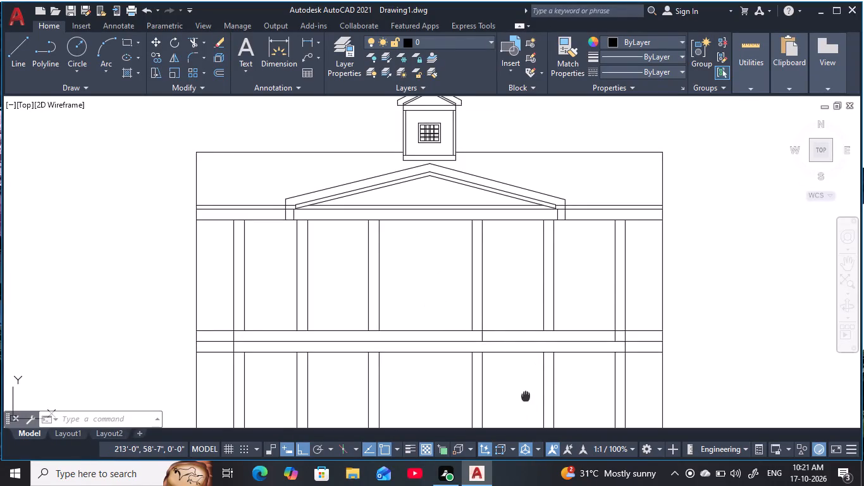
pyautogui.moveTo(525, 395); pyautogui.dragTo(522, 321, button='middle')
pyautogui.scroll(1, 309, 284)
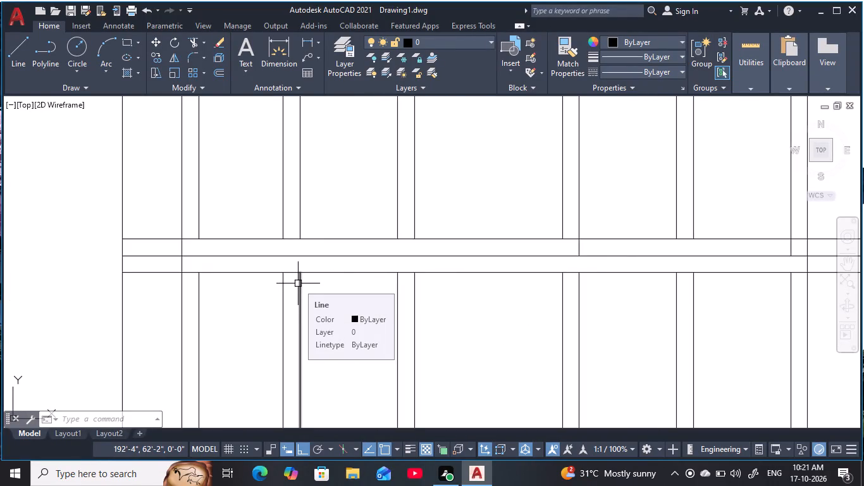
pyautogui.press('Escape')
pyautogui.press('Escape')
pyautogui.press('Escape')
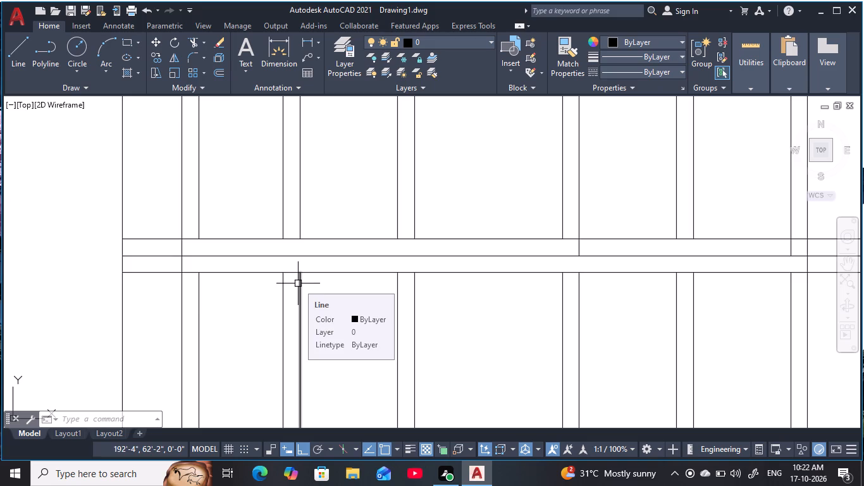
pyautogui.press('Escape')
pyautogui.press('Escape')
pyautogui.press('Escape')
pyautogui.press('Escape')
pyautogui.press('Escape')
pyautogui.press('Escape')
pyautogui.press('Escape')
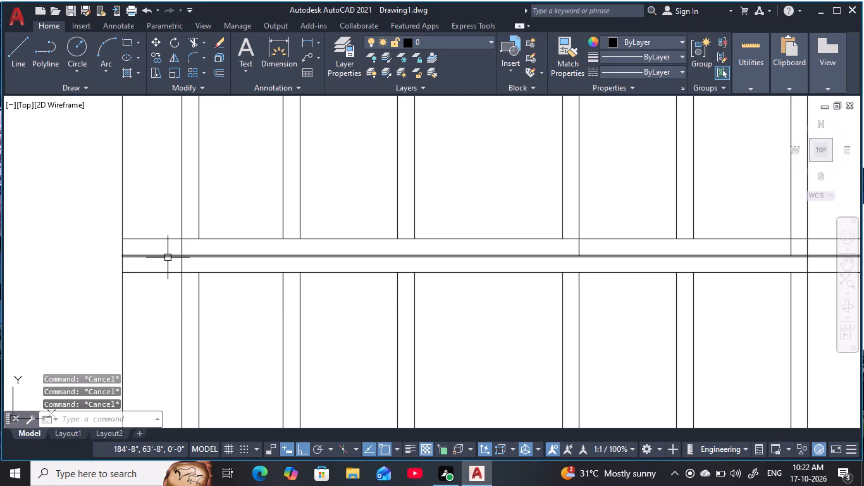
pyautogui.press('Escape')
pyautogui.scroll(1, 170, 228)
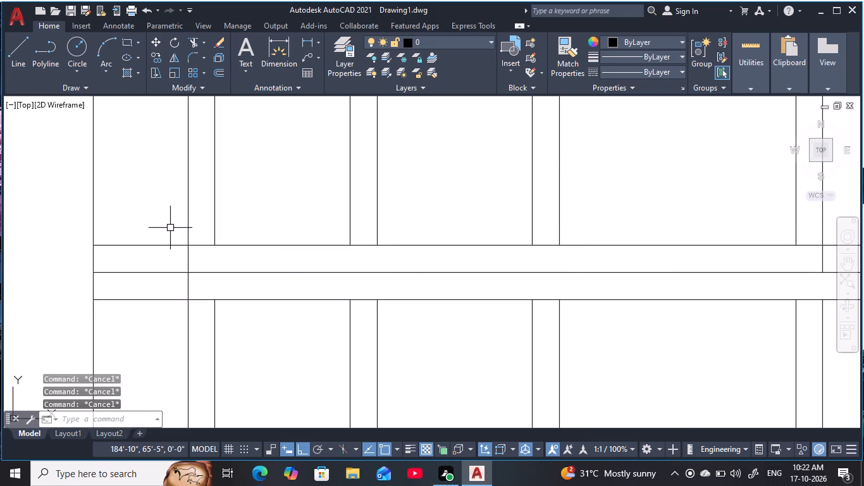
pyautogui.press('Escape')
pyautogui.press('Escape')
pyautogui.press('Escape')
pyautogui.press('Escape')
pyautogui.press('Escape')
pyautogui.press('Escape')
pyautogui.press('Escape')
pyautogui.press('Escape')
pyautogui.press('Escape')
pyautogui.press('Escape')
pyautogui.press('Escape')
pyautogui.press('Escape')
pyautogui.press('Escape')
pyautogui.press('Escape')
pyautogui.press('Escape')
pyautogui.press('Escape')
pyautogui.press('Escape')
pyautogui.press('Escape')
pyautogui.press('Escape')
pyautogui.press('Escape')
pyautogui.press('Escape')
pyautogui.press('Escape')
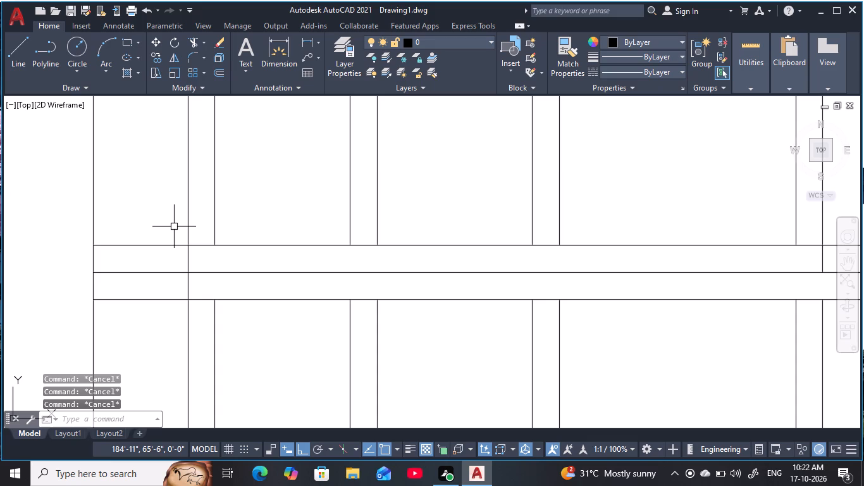
# Offset the leftmost column's left edge 4" to the left at the floor bands between storeys.
pyautogui.scroll(-2, 174, 227)
pyautogui.moveTo(165, 239); pyautogui.dragTo(161, 277, button='middle')
pyautogui.scroll(2, 161, 273)
pyautogui.moveTo(161, 273); pyautogui.dragTo(159, 259, button='middle')
pyautogui.press('Escape')
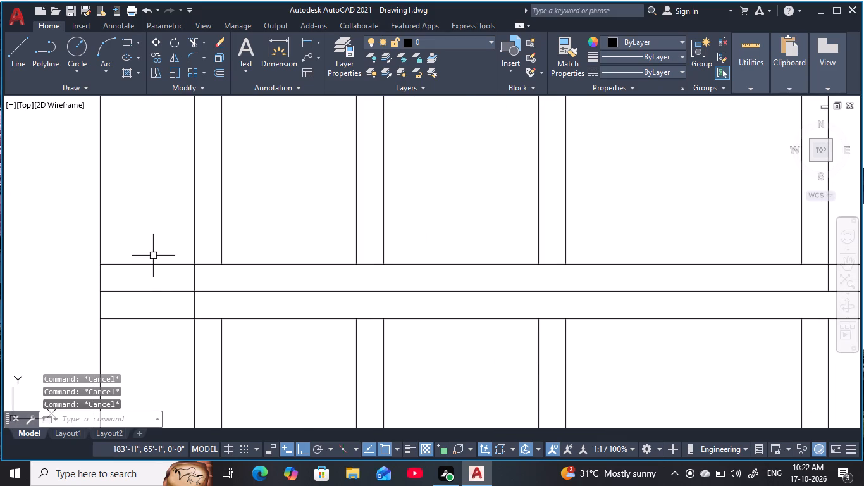
pyautogui.press('o')
pyautogui.press('space')
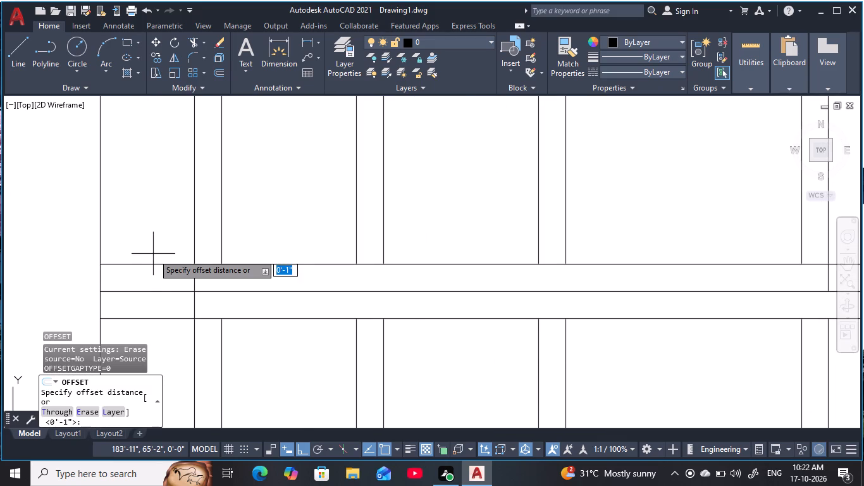
pyautogui.press('3')
pyautogui.press('BackSpace')
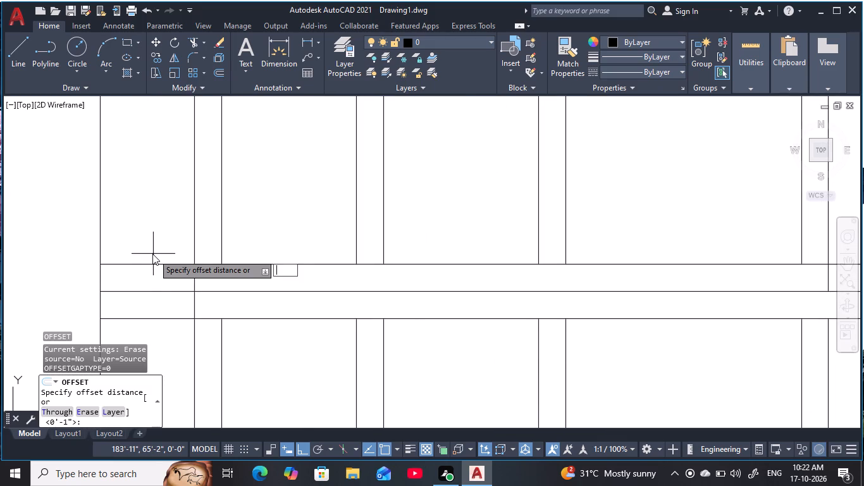
pyautogui.write('4')
pyautogui.press('space')
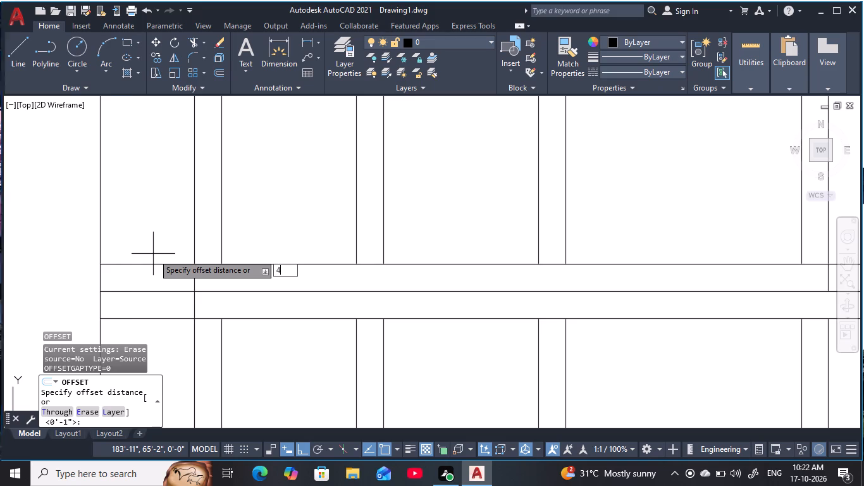
pyautogui.click(196, 282)
pyautogui.click(150, 300)
pyautogui.press('Escape')
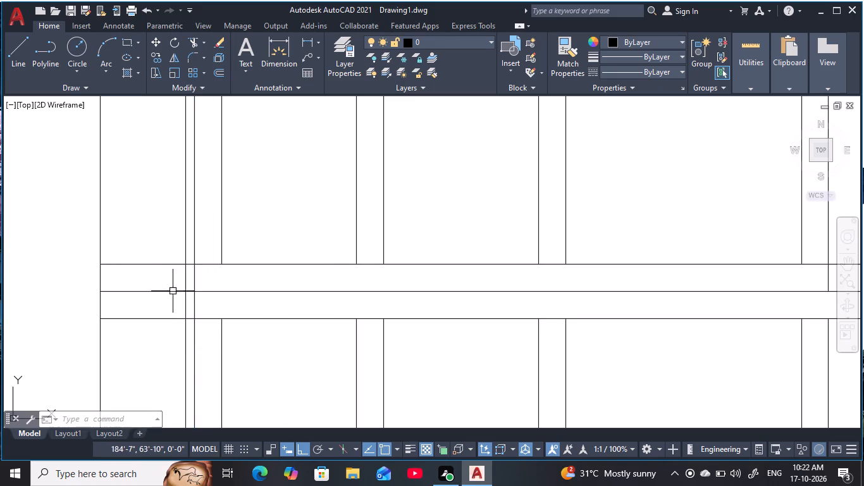
pyautogui.press('Escape')
pyautogui.press('Escape')
pyautogui.press('Escape')
pyautogui.press('r')
pyautogui.press('Escape')
pyautogui.press('Escape')
pyautogui.press('Escape')
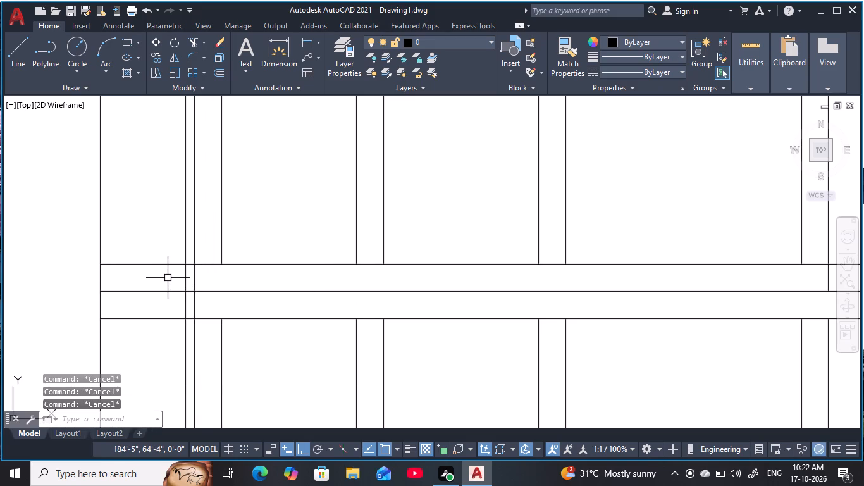
# Trim the leftmost column's 4" offset line above and below the floor bands, and trim the column's left edge inside both bands.
pyautogui.write('tr')
pyautogui.press('space')
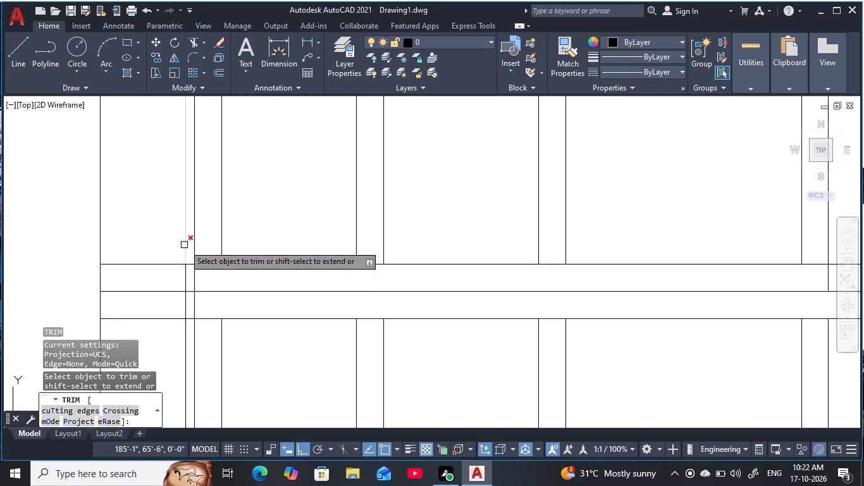
pyautogui.click(184, 245)
pyautogui.click(185, 359)
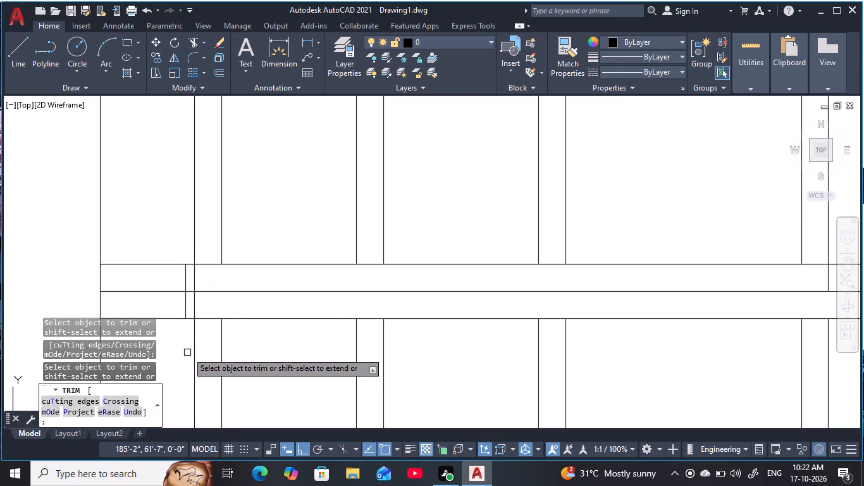
pyautogui.click(195, 303)
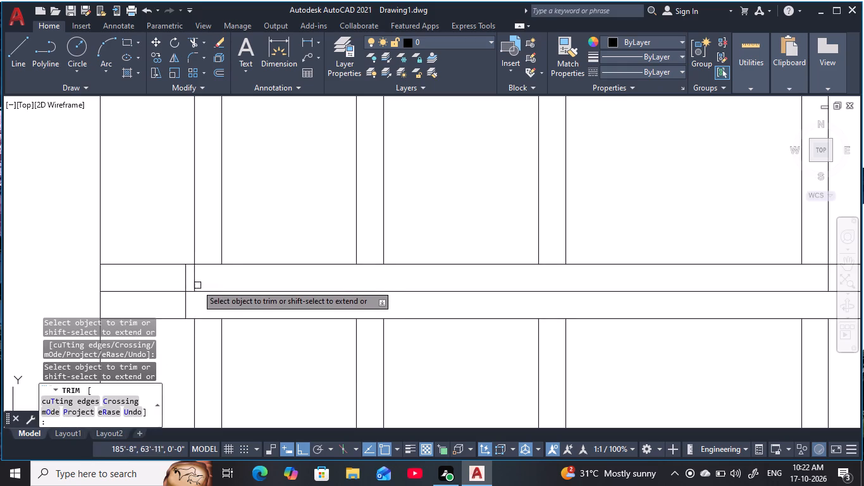
pyautogui.click(195, 283)
pyautogui.scroll(-2, 241, 286)
pyautogui.moveTo(183, 280); pyautogui.dragTo(172, 281, button='middle')
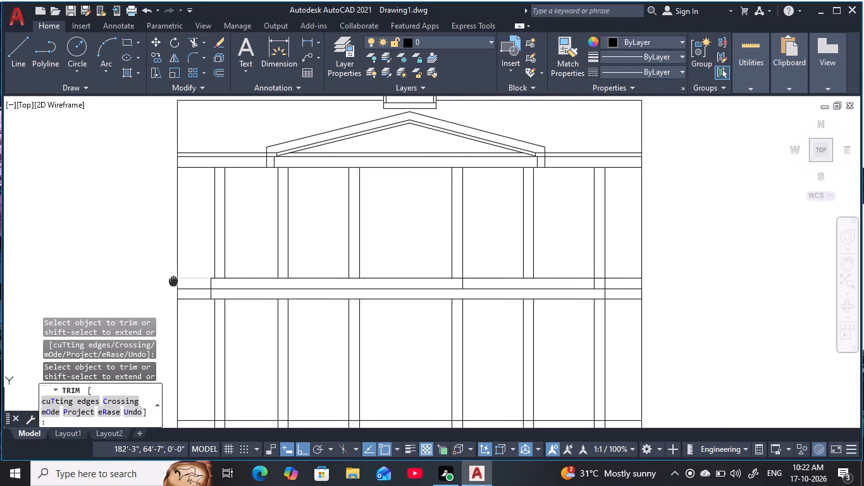
pyautogui.moveTo(172, 281); pyautogui.dragTo(168, 282, button='middle')
pyautogui.press('Escape')
pyautogui.press('Escape')
pyautogui.press('Escape')
pyautogui.press('Escape')
pyautogui.press('Escape')
pyautogui.press('Escape')
pyautogui.press('Escape')
pyautogui.press('Escape')
pyautogui.press('Escape')
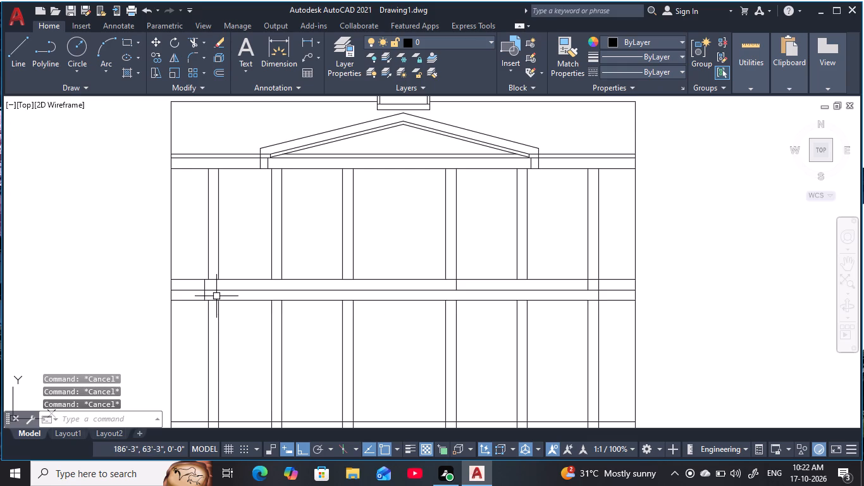
pyautogui.press('Escape')
pyautogui.press('Escape')
pyautogui.press('Escape')
pyautogui.press('Escape')
# Offset the lower-storey left edge of the second column from the left 4" to the left.
pyautogui.scroll(2, 213, 300)
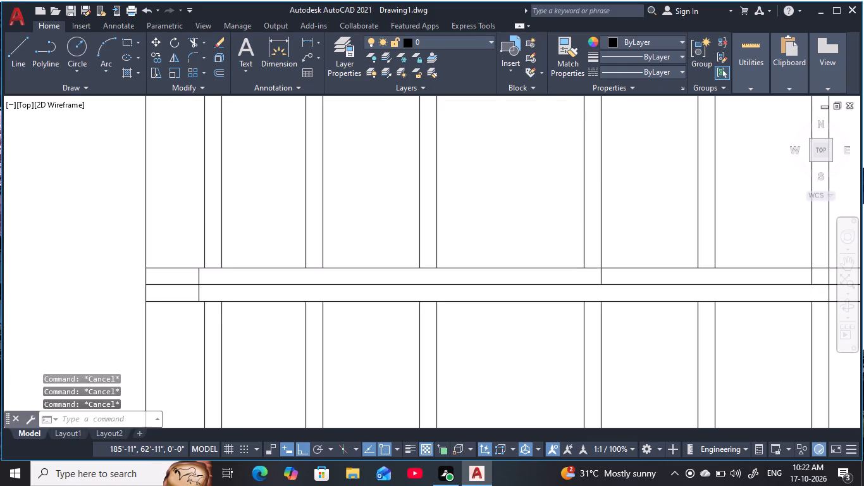
pyautogui.scroll(-1, 207, 289)
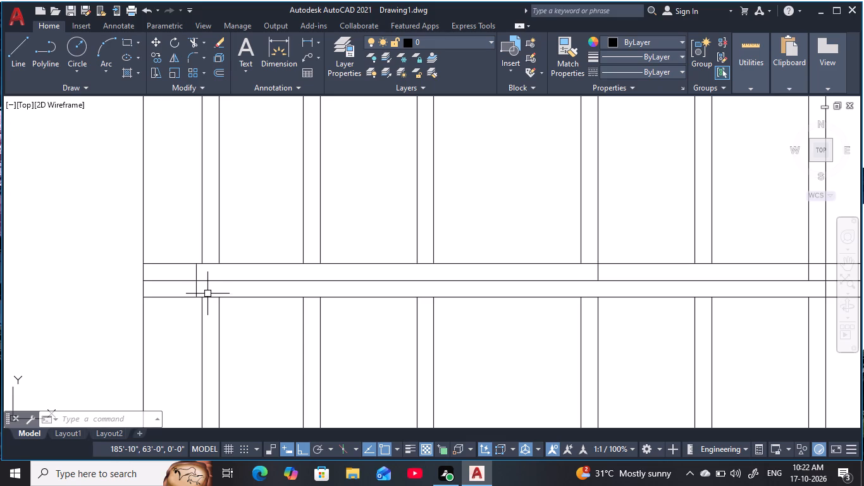
pyautogui.scroll(1, 221, 292)
pyautogui.moveTo(202, 290); pyautogui.dragTo(137, 298, button='middle')
pyautogui.press('Escape')
pyautogui.scroll(-1, 155, 296)
pyautogui.press('Escape')
pyautogui.press('Escape')
pyautogui.press('Escape')
pyautogui.press('Escape')
pyautogui.press('Escape')
pyautogui.press('Escape')
pyautogui.press('Escape')
pyautogui.press('Escape')
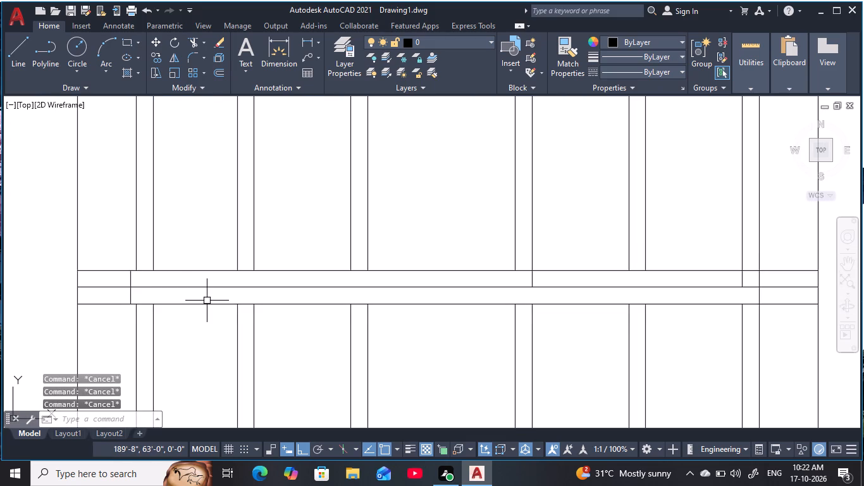
pyautogui.press('Escape')
pyautogui.press('Escape')
pyautogui.press('Escape')
pyautogui.press('Escape')
pyautogui.press('Escape')
pyautogui.press('Escape')
pyautogui.press('Escape')
pyautogui.press('Escape')
pyautogui.press('Escape')
pyautogui.press('Escape')
pyautogui.press('Escape')
pyautogui.press('Escape')
pyautogui.press('Escape')
pyautogui.press('o')
pyautogui.press('space')
pyautogui.write('4')
pyautogui.press('space')
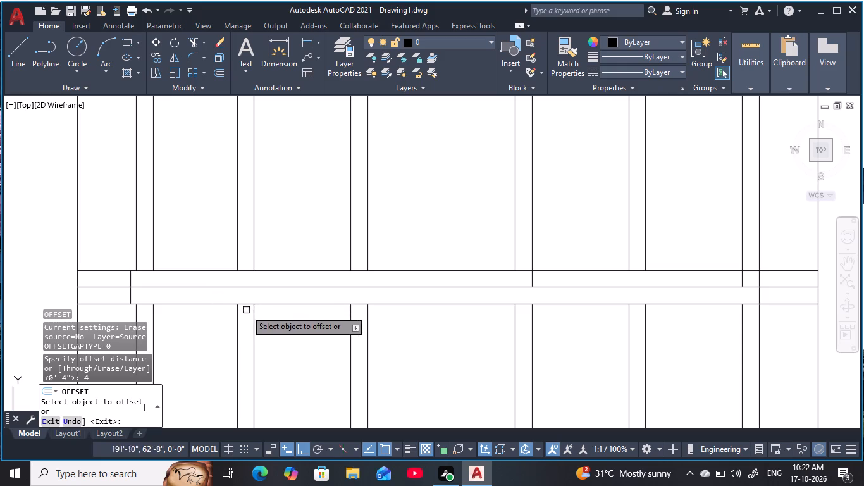
pyautogui.click(238, 320)
pyautogui.click(206, 325)
pyautogui.press('Escape')
pyautogui.press('Escape')
pyautogui.press('Escape')
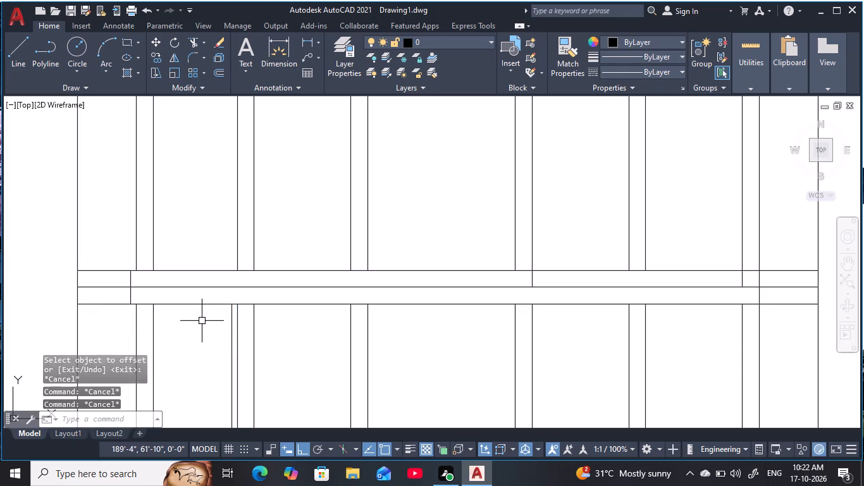
pyautogui.press('Escape')
pyautogui.press('Escape')
# Extend the second column's offset line up through both floor bands to the upper band's top line.
pyautogui.write('ex')
pyautogui.press('space')
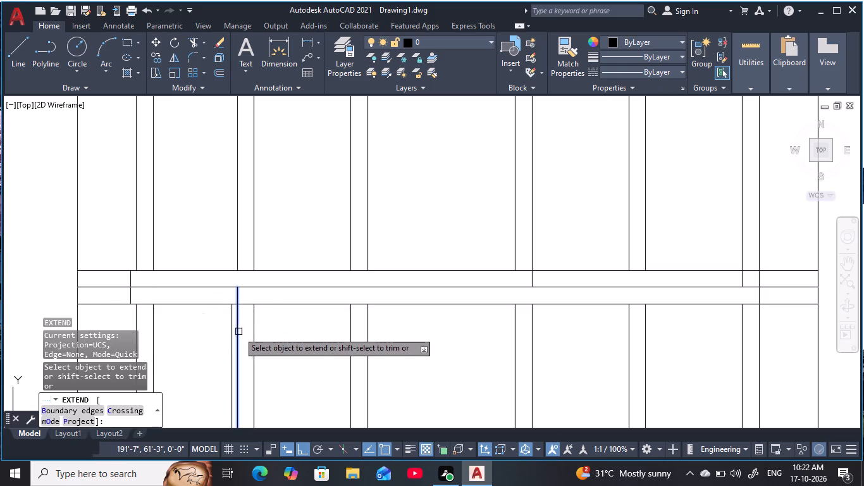
pyautogui.click(230, 337)
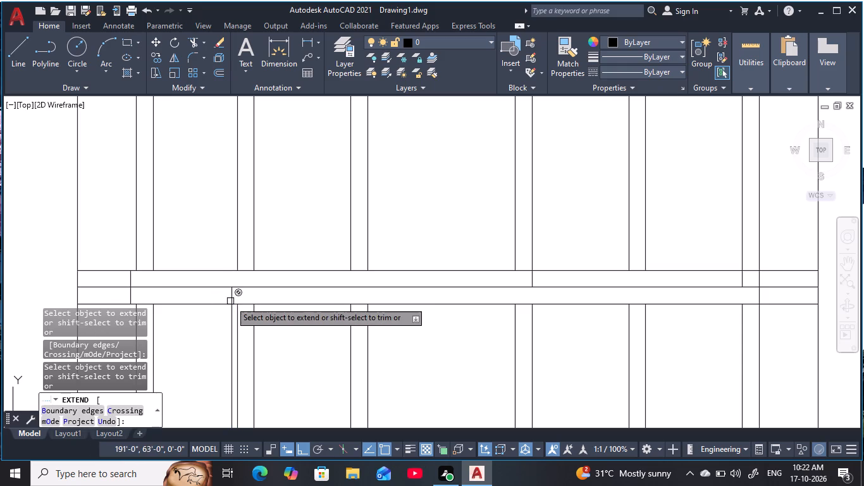
pyautogui.click(232, 326)
pyautogui.press('Escape')
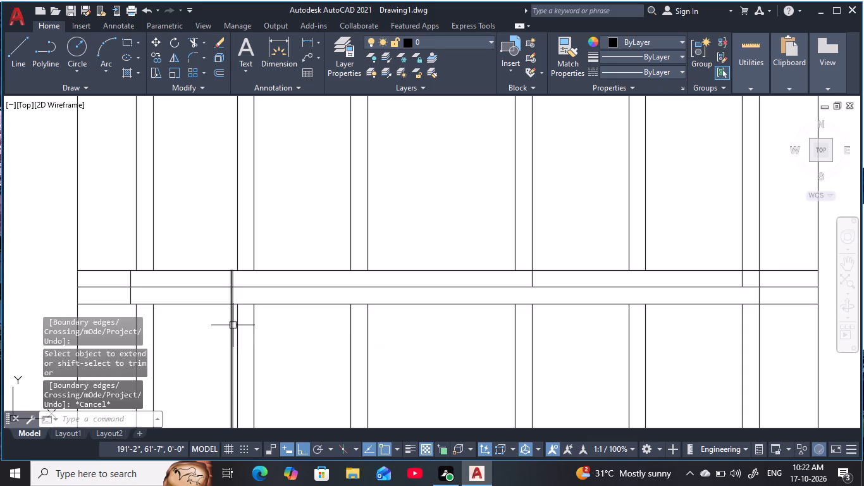
pyautogui.press('Escape')
pyautogui.press('Escape')
pyautogui.press('Escape')
pyautogui.press('Escape')
pyautogui.press('Escape')
# Trim the second column's offset line below the floor bands, leaving only the piece inside the bands.
pyautogui.write('tr')
pyautogui.press('space')
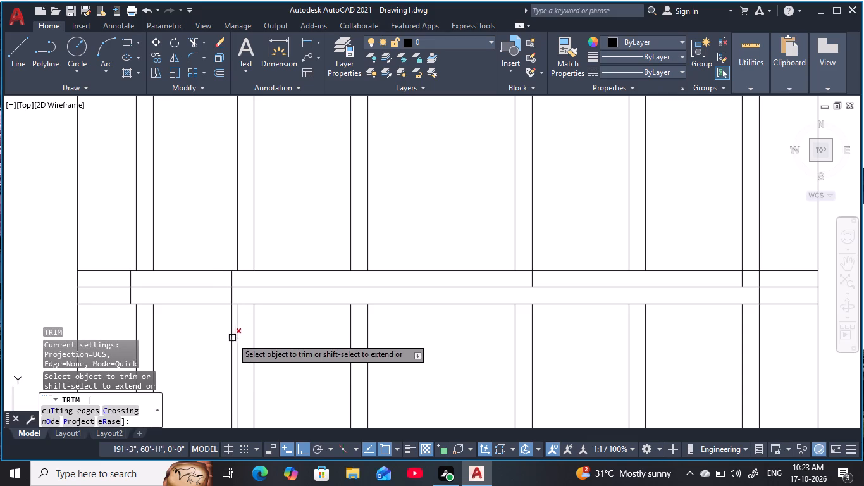
pyautogui.click(229, 345)
pyautogui.scroll(-1, 268, 301)
pyautogui.moveTo(263, 310); pyautogui.dragTo(214, 315, button='middle')
pyautogui.press('Escape')
pyautogui.press('Escape')
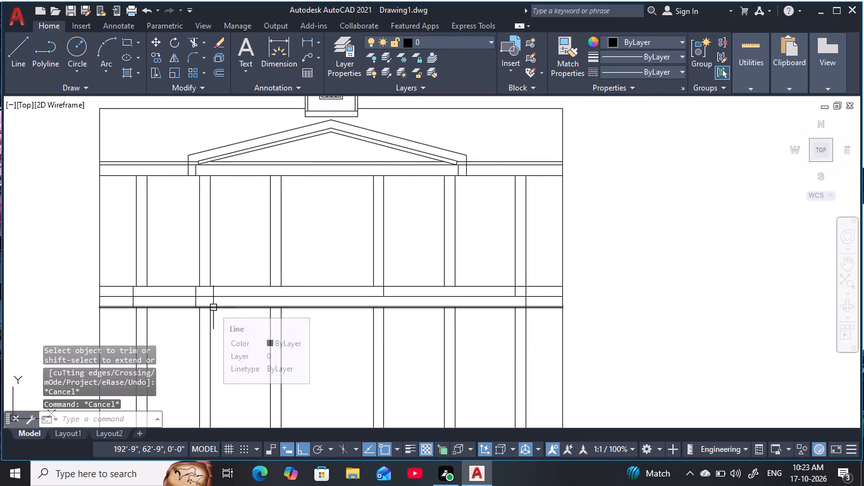
pyautogui.press('Escape')
pyautogui.press('Escape')
pyautogui.press('Escape')
pyautogui.press('Escape')
pyautogui.press('Escape')
pyautogui.press('Escape')
pyautogui.press('Escape')
pyautogui.press('Escape')
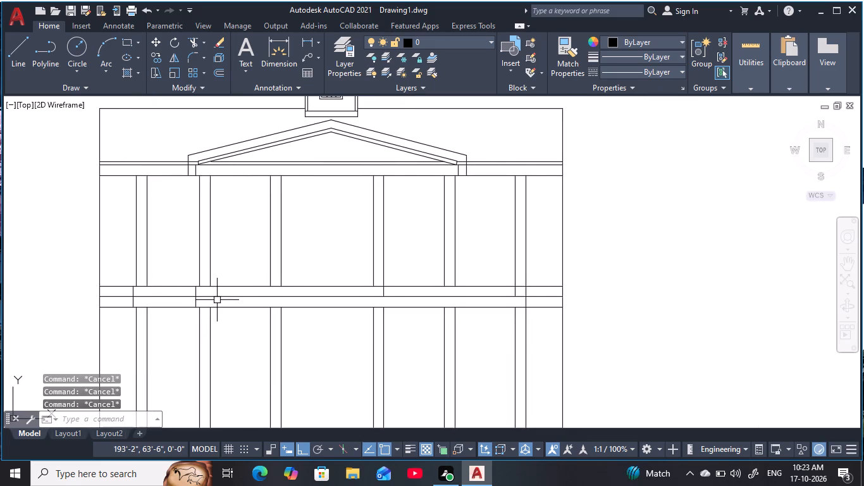
pyautogui.press('Escape')
pyautogui.press('Escape')
pyautogui.press('Escape')
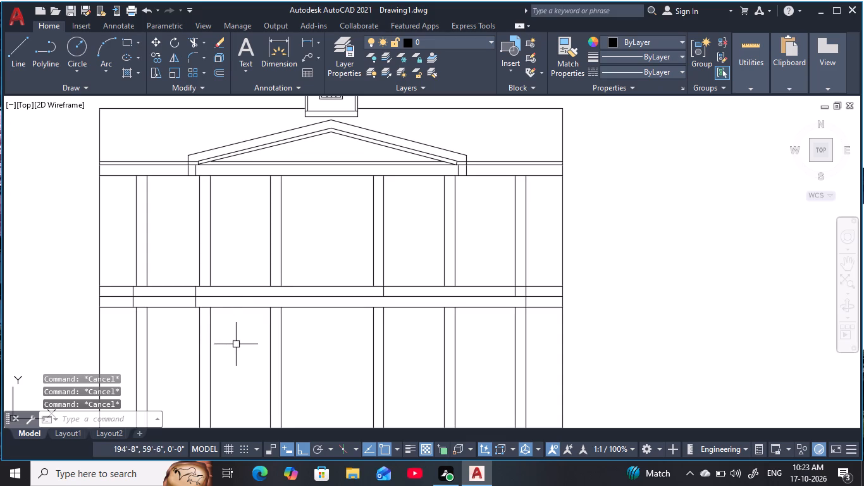
pyautogui.press('Escape')
pyautogui.press('Escape')
pyautogui.press('Escape')
pyautogui.press('Escape')
pyautogui.press('Escape')
# Offset the rightmost column's right edge 4" to the right at the floor bands.
pyautogui.scroll(-1, 226, 328)
pyautogui.moveTo(223, 323); pyautogui.dragTo(184, 303, button='middle')
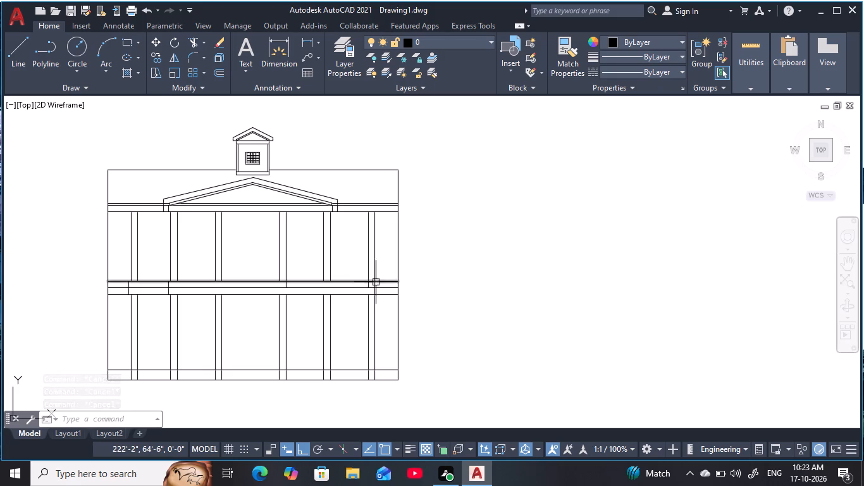
pyautogui.scroll(3, 400, 277)
pyautogui.moveTo(366, 265); pyautogui.dragTo(361, 256, button='middle')
pyautogui.press('Escape')
pyautogui.press('Escape')
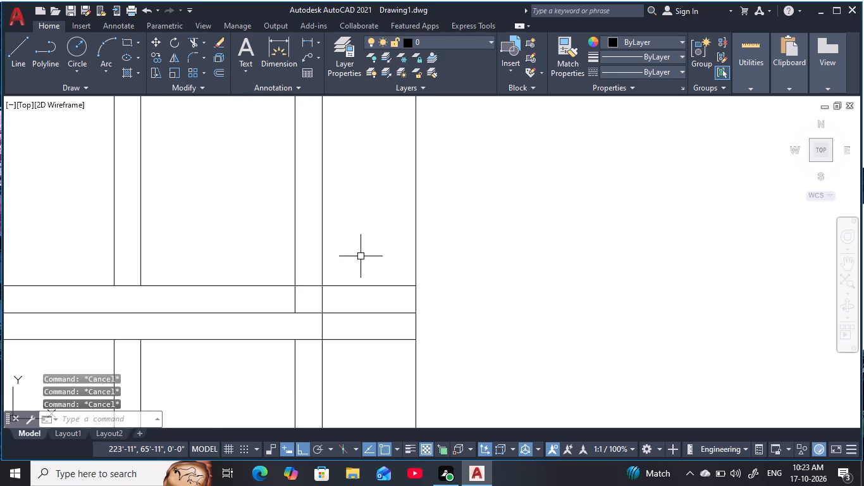
pyautogui.press('o')
pyautogui.press('space')
pyautogui.press('4')
pyautogui.press('space')
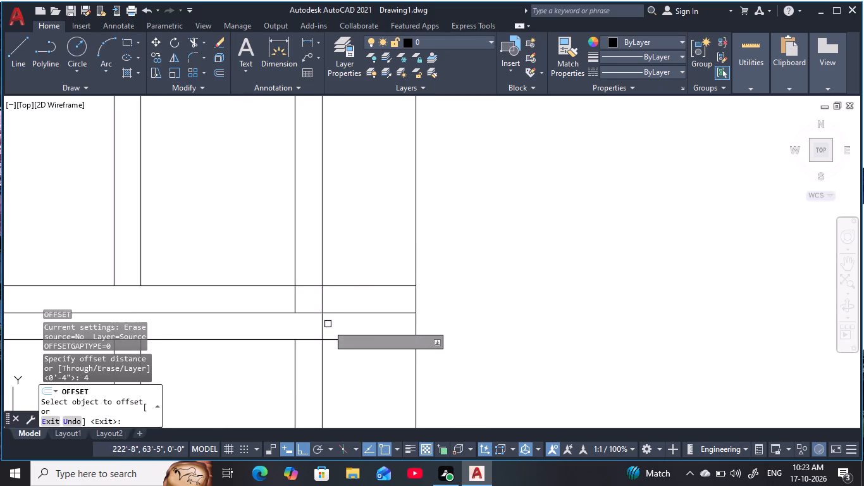
pyautogui.click(323, 331)
pyautogui.click(354, 332)
pyautogui.press('Escape')
pyautogui.press('Escape')
pyautogui.press('Escape')
pyautogui.press('Escape')
pyautogui.press('Escape')
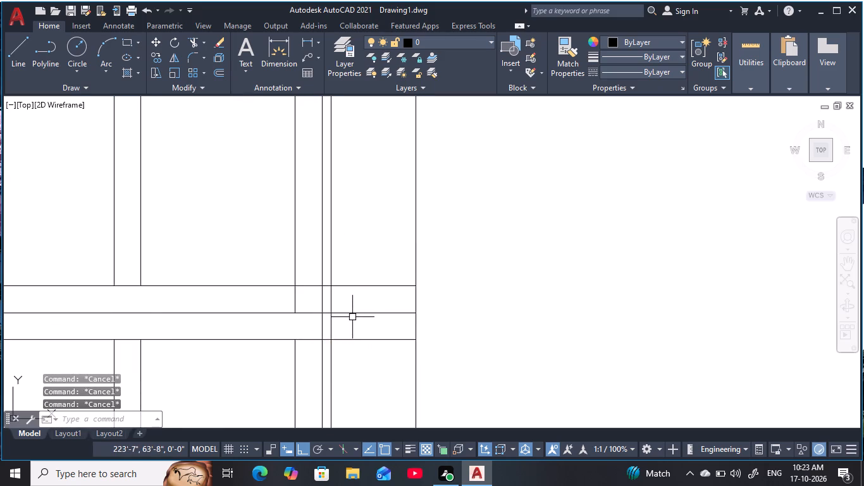
# Trim the rightmost offset line above and below the floor bands, and trim the rightmost column's edges inside the bands.
pyautogui.write('tr')
pyautogui.press('space')
pyautogui.click(328, 278)
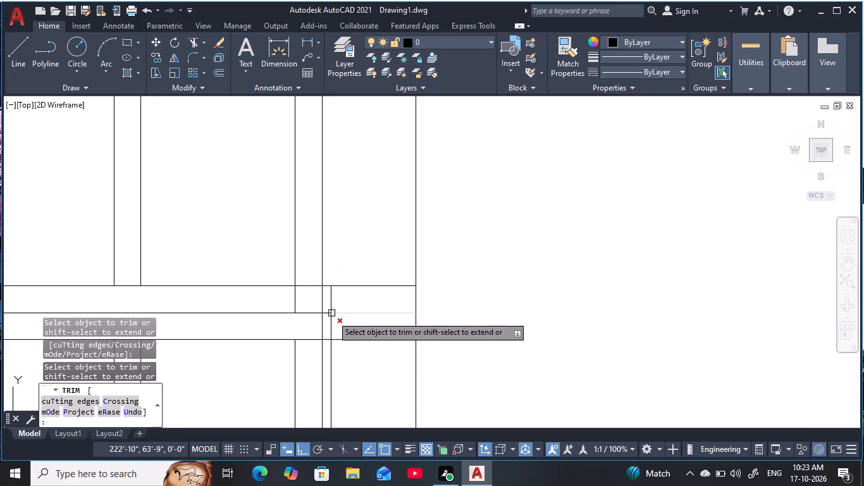
pyautogui.click(331, 370)
pyautogui.click(321, 329)
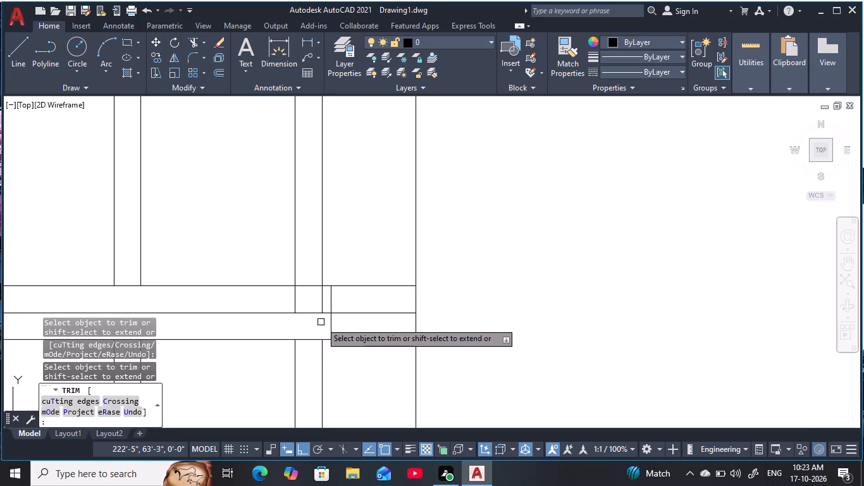
pyautogui.click(323, 302)
pyautogui.click(295, 303)
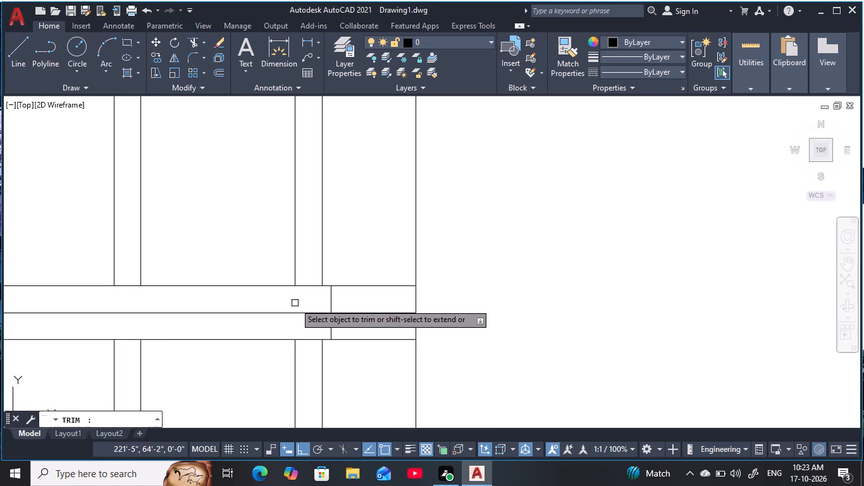
pyautogui.scroll(-1, 358, 251)
pyautogui.moveTo(356, 251); pyautogui.dragTo(389, 242, button='middle')
pyautogui.scroll(-1, 388, 242)
pyautogui.press('Escape')
pyautogui.press('Escape')
pyautogui.press('Escape')
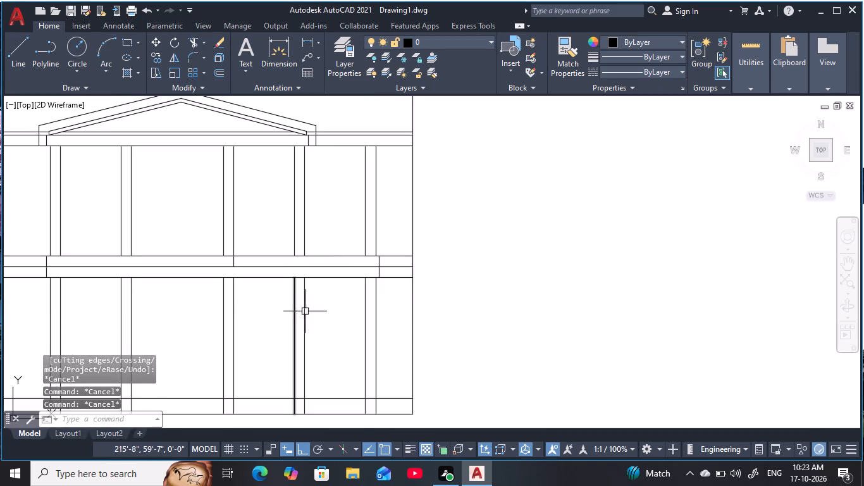
pyautogui.press('Escape')
# Offset the lower-storey right edge of the second column from the right 4" to the right.
pyautogui.press('o')
pyautogui.press('space')
pyautogui.write('4')
pyautogui.press('space')
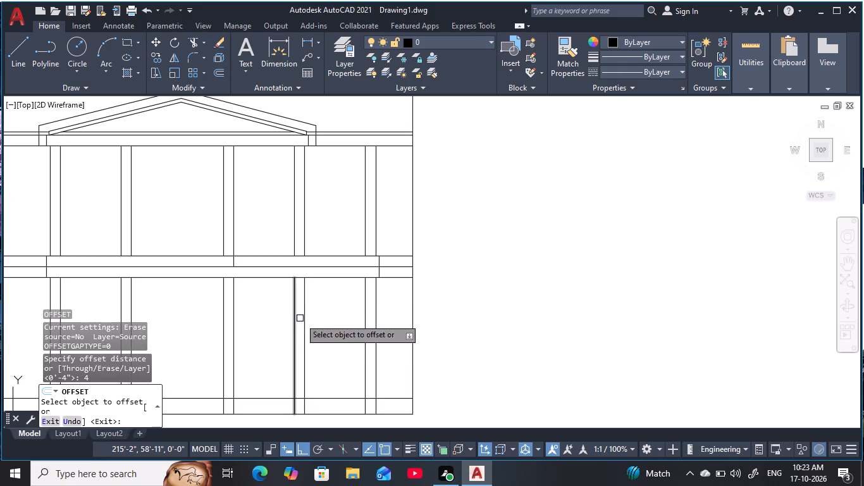
pyautogui.click(306, 316)
pyautogui.click(331, 310)
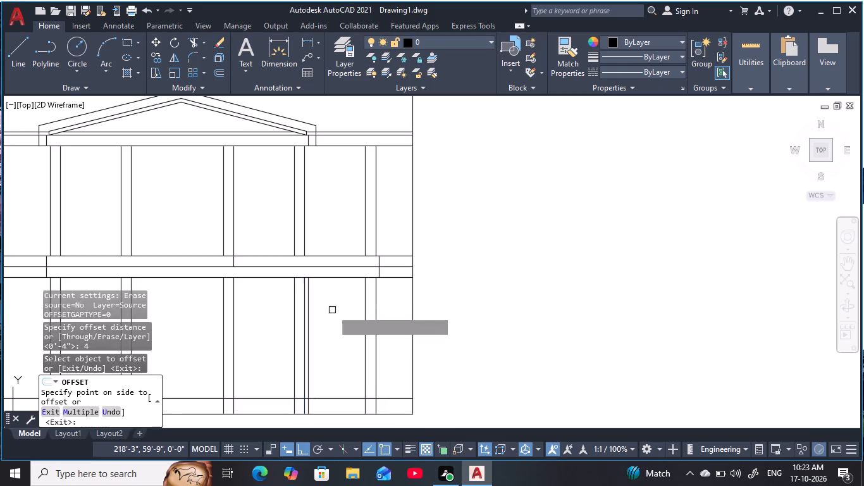
pyautogui.press('Escape')
pyautogui.press('Escape')
pyautogui.press('Escape')
pyautogui.press('Escape')
pyautogui.press('Escape')
pyautogui.press('Escape')
pyautogui.press('Escape')
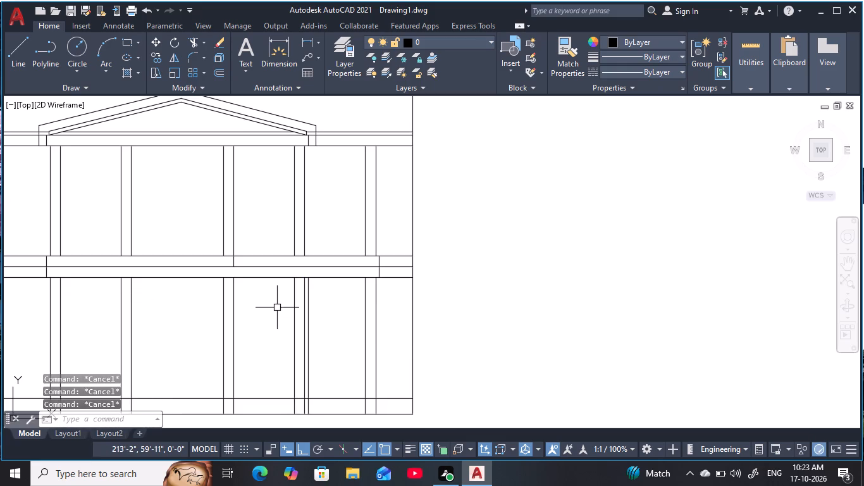
# Extend the second-from-right column's lower offset line up through both floor bands to the top band line.
pyautogui.write('ex')
pyautogui.press('space')
pyautogui.scroll(2, 316, 299)
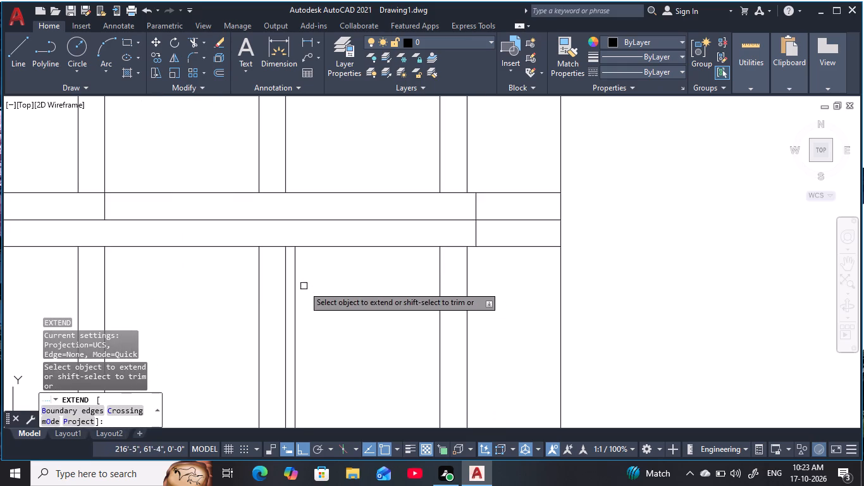
pyautogui.click(293, 273)
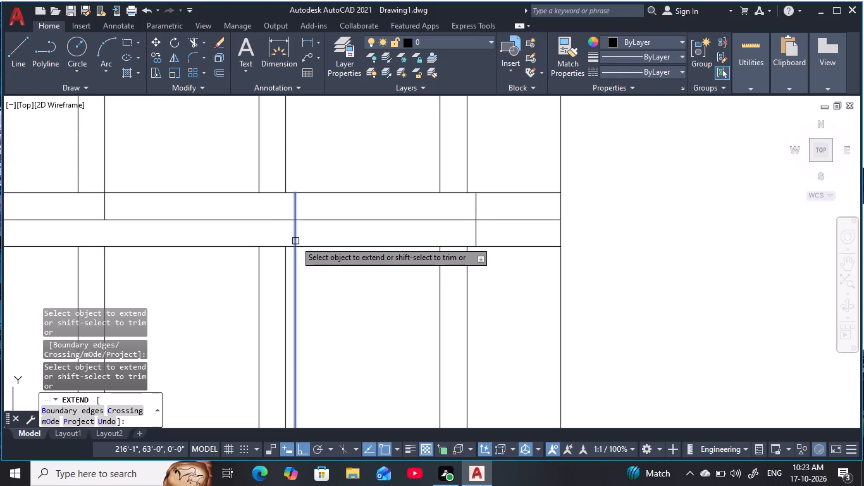
pyautogui.click(295, 241)
pyautogui.press('Escape')
pyautogui.press('Escape')
pyautogui.press('Escape')
pyautogui.press('Escape')
pyautogui.press('Escape')
pyautogui.press('Escape')
pyautogui.press('Escape')
pyautogui.press('Escape')
pyautogui.press('Escape')
pyautogui.press('Escape')
pyautogui.press('Escape')
pyautogui.press('Escape')
pyautogui.press('Escape')
pyautogui.press('Escape')
pyautogui.press('Escape')
pyautogui.press('Escape')
pyautogui.press('Escape')
pyautogui.press('Escape')
pyautogui.press('Escape')
pyautogui.press('Escape')
pyautogui.press('Escape')
pyautogui.press('Escape')
pyautogui.press('Escape')
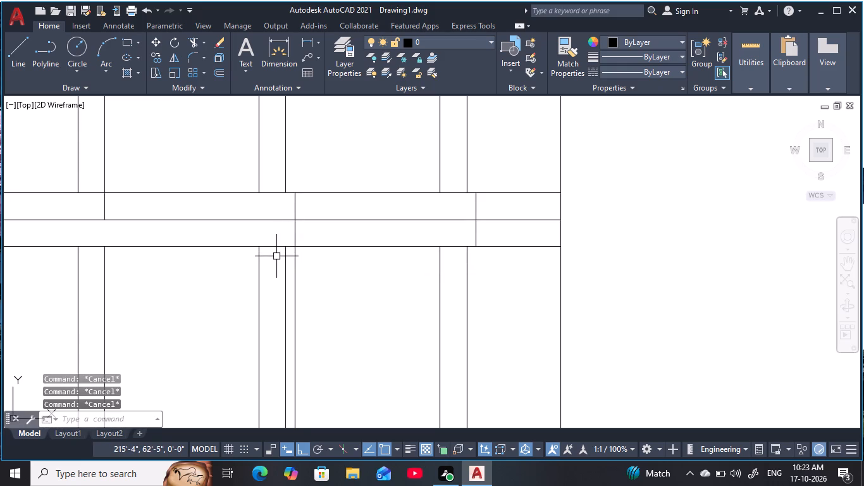
# Trim that offset line below the floor bands, leaving only the piece inside the bands.
pyautogui.write('tr')
pyautogui.press('space')
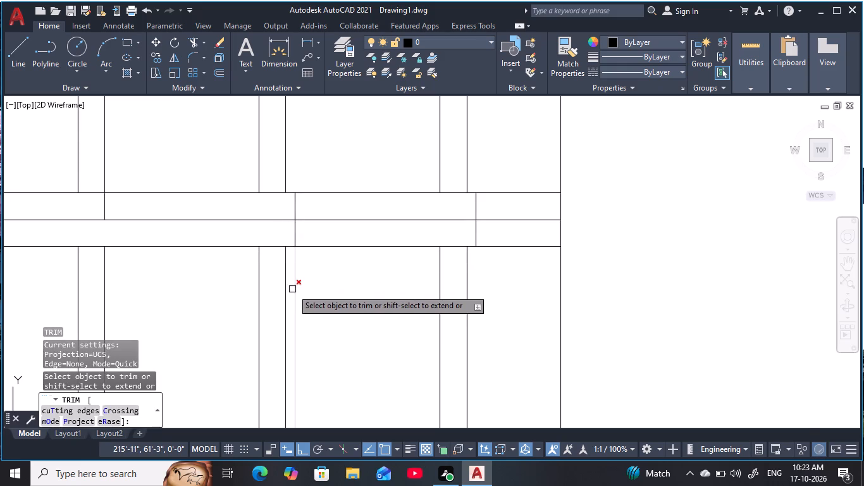
pyautogui.click(293, 289)
pyautogui.scroll(-3, 310, 285)
pyautogui.moveTo(292, 298); pyautogui.dragTo(295, 294, button='middle')
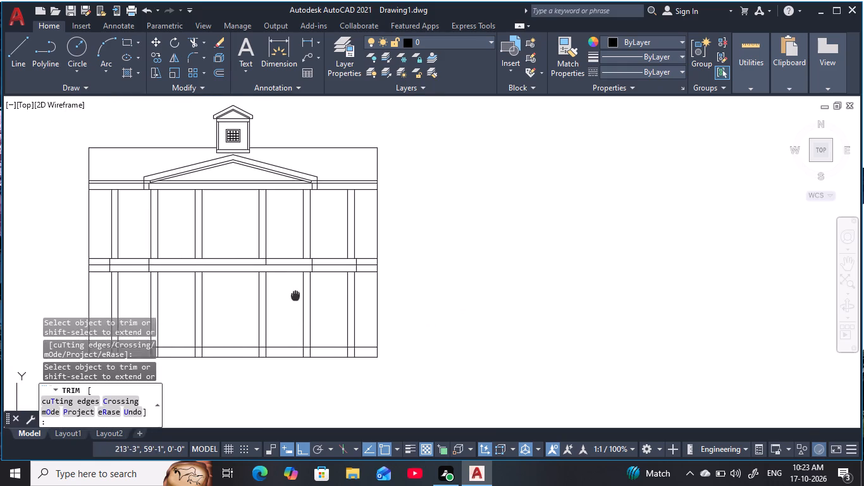
pyautogui.moveTo(295, 294); pyautogui.dragTo(307, 285, button='middle')
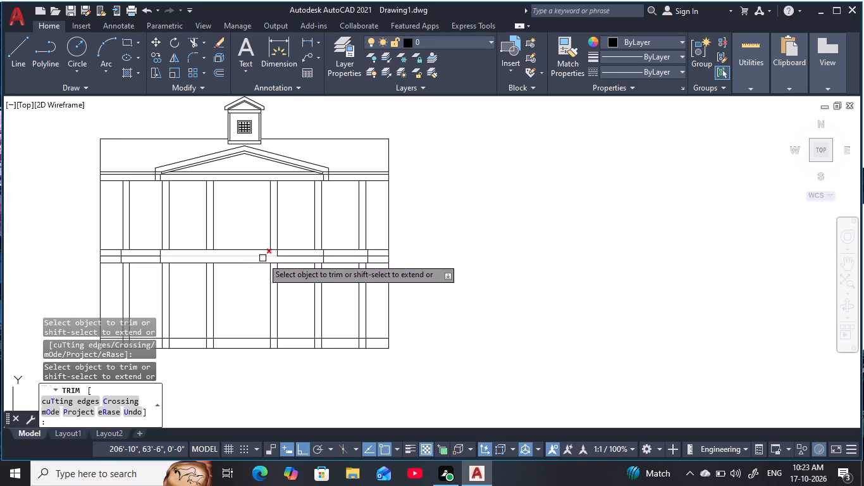
pyautogui.scroll(2, 250, 257)
pyautogui.moveTo(254, 259); pyautogui.dragTo(327, 275, button='middle')
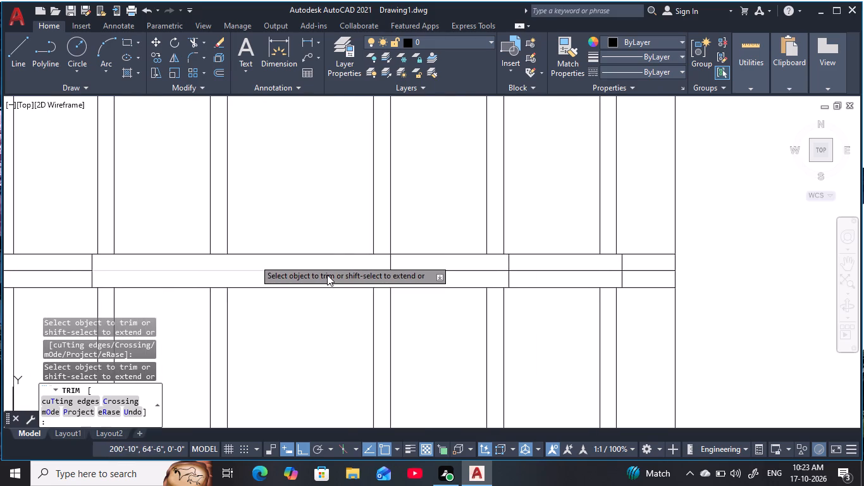
pyautogui.press('Escape')
pyautogui.press('Escape')
pyautogui.press('Escape')
pyautogui.press('Escape')
pyautogui.press('Escape')
pyautogui.press('Escape')
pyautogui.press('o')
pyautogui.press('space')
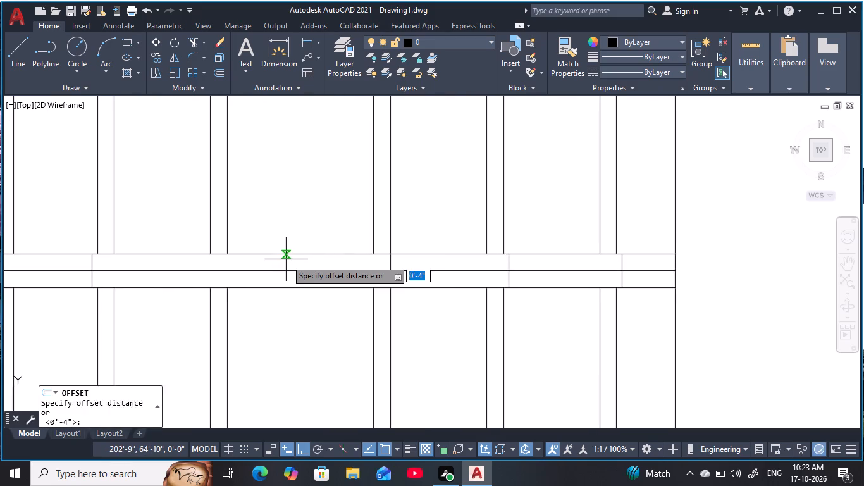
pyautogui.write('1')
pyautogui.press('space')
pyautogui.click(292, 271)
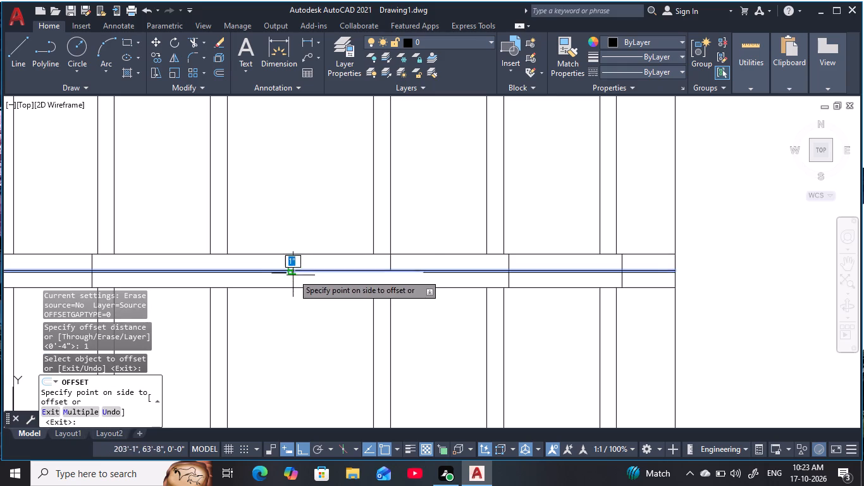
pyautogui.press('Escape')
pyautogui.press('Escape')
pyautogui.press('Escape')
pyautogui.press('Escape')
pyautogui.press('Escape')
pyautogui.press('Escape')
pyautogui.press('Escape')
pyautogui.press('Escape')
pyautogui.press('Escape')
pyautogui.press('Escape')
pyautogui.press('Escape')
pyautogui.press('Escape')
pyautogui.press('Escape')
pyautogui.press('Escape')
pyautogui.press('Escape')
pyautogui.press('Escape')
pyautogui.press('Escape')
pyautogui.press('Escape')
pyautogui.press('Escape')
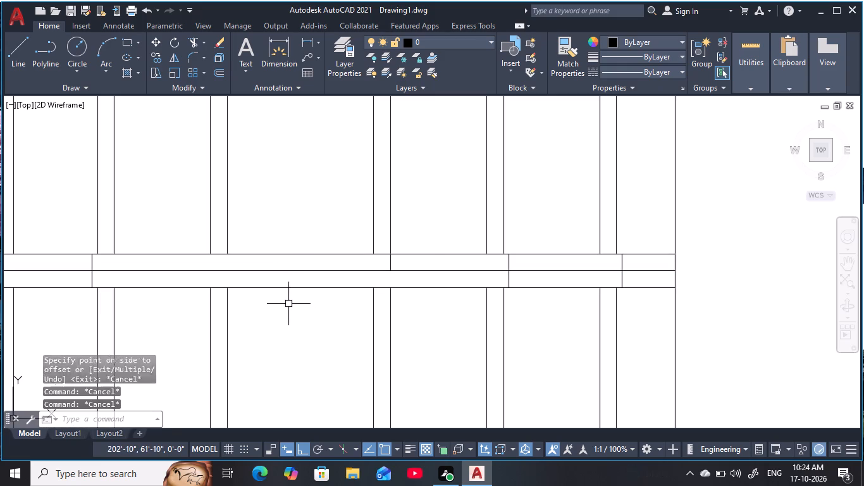
# Offset the middle line of the floor bands 2" downward.
pyautogui.write('o 2')
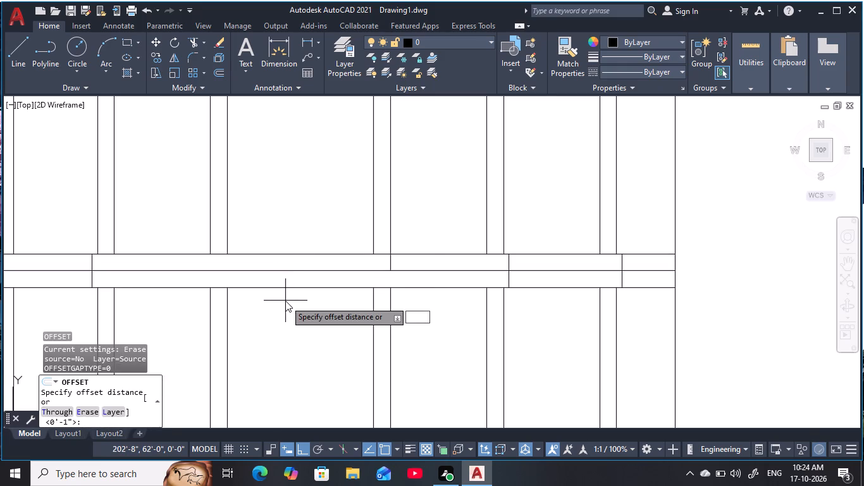
pyautogui.press('space')
pyautogui.click(324, 269)
pyautogui.click(326, 309)
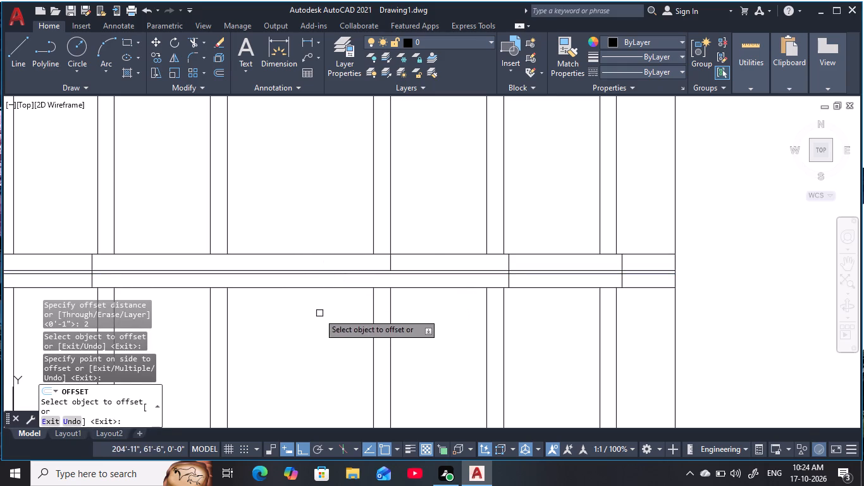
pyautogui.scroll(-3, 309, 326)
pyautogui.moveTo(311, 331); pyautogui.dragTo(349, 301, button='middle')
pyautogui.scroll(1, 349, 301)
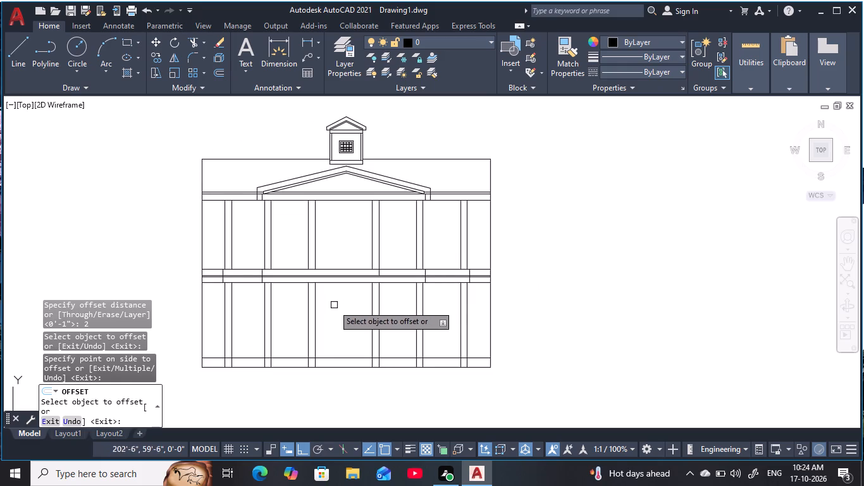
pyautogui.press('Escape')
pyautogui.press('Escape')
pyautogui.press('Escape')
pyautogui.press('Escape')
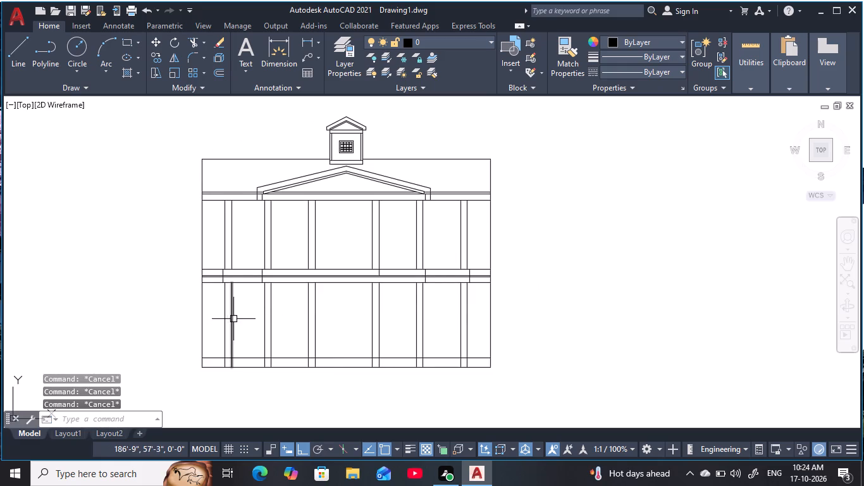
pyautogui.press('Escape')
pyautogui.press('Escape')
pyautogui.press('Escape')
pyautogui.press('Escape')
pyautogui.press('Escape')
pyautogui.press('Escape')
pyautogui.press('Escape')
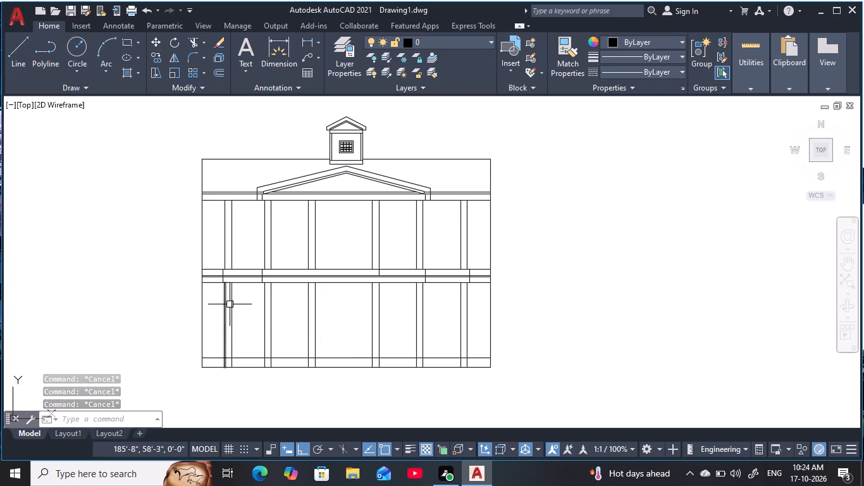
# Offset the leftmost column's outer edges 2" to the left at the upper storey, floor bands and lower storey.
pyautogui.scroll(2, 207, 254)
pyautogui.moveTo(212, 256); pyautogui.dragTo(191, 275, button='middle')
pyautogui.press('Escape')
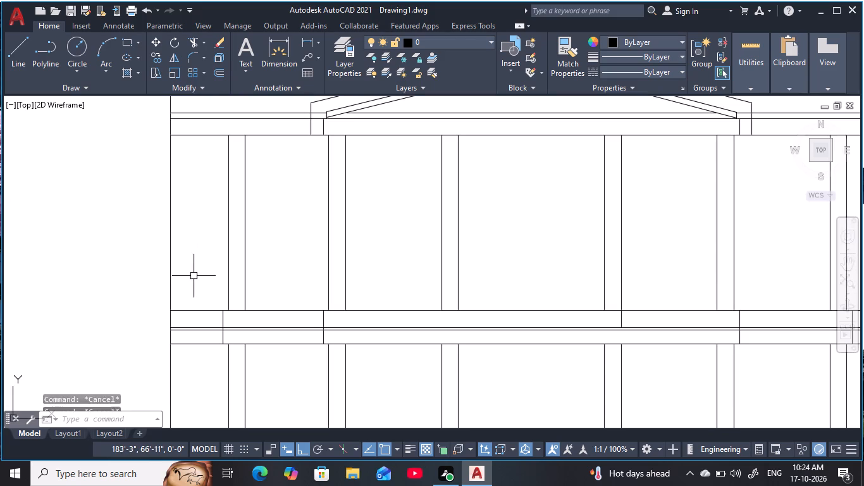
pyautogui.write('o')
pyautogui.press('space')
pyautogui.write('2')
pyautogui.press('space')
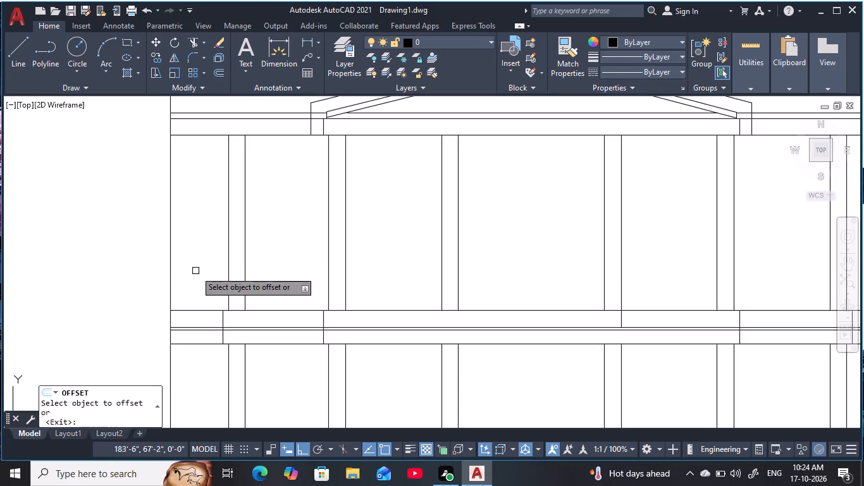
pyautogui.click(225, 282)
pyautogui.click(213, 290)
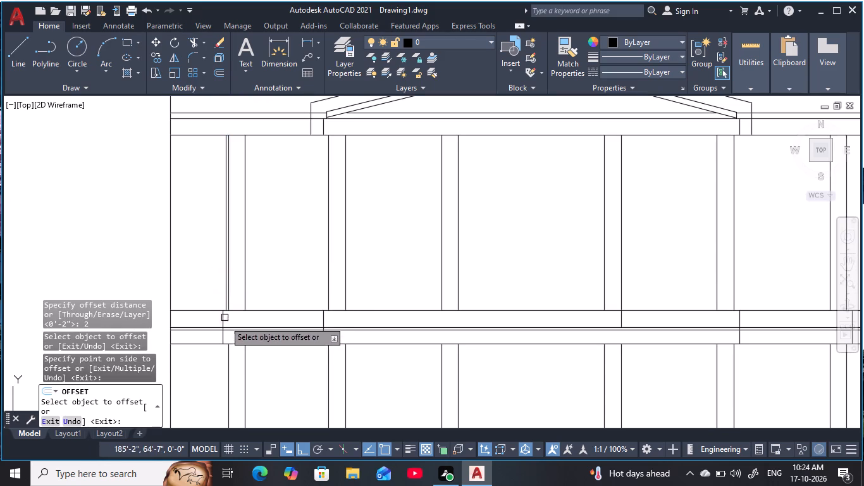
pyautogui.click(221, 337)
pyautogui.click(199, 341)
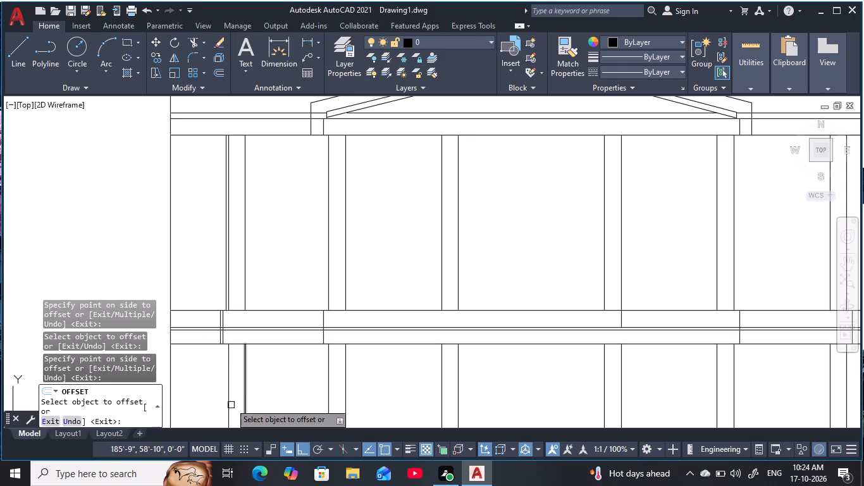
pyautogui.click(230, 396)
pyautogui.click(209, 404)
pyautogui.scroll(-2, 389, 392)
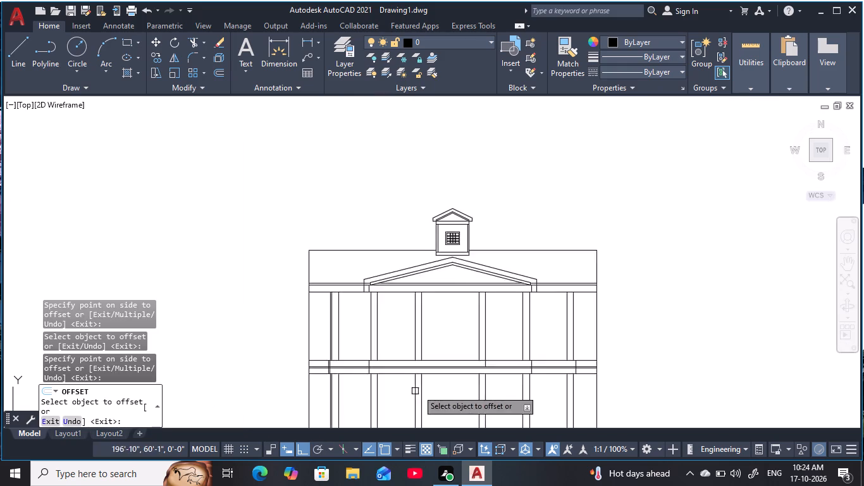
# Offset the rightmost column's outer edges 2" to the right at the upper storey, floor bands and lower storey.
pyautogui.scroll(-1, 417, 390)
pyautogui.moveTo(405, 380); pyautogui.dragTo(223, 350, button='middle')
pyautogui.scroll(4, 309, 321)
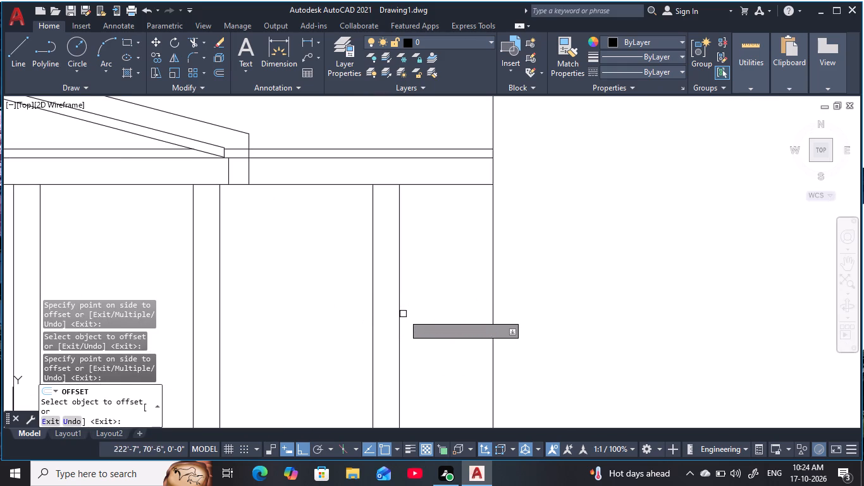
pyautogui.click(400, 323)
pyautogui.click(410, 323)
pyautogui.moveTo(450, 332); pyautogui.dragTo(425, 212, button='middle')
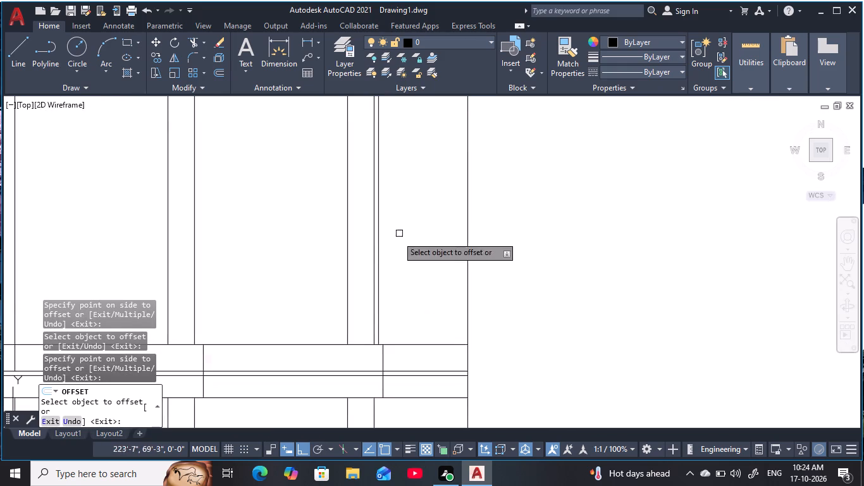
pyautogui.scroll(2, 400, 361)
pyautogui.click(362, 364)
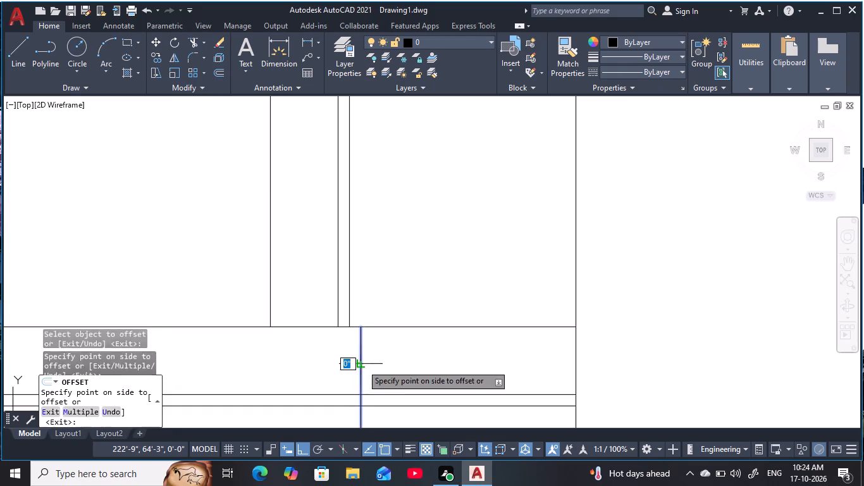
pyautogui.click(393, 362)
pyautogui.moveTo(429, 370); pyautogui.dragTo(411, 216, button='middle')
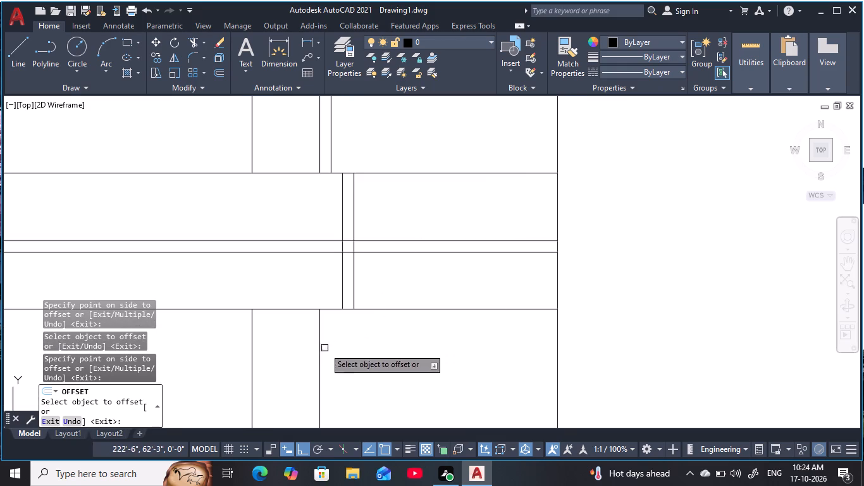
pyautogui.click(319, 351)
pyautogui.click(355, 354)
pyautogui.scroll(-2, 385, 351)
pyautogui.moveTo(385, 351); pyautogui.dragTo(407, 320, button='middle')
pyautogui.scroll(-1, 407, 320)
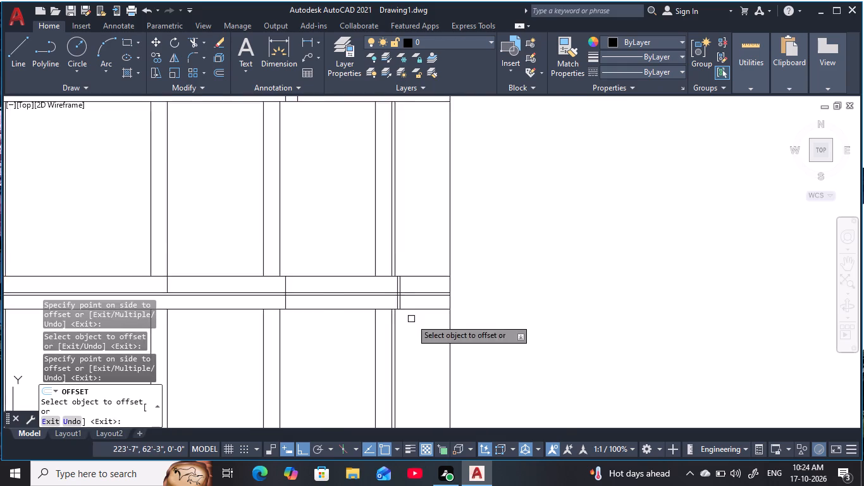
pyautogui.scroll(-1, 410, 320)
pyautogui.press('Escape')
pyautogui.press('Escape')
pyautogui.press('Escape')
pyautogui.scroll(-1, 366, 363)
pyautogui.moveTo(366, 363); pyautogui.dragTo(398, 339, button='middle')
pyautogui.press('Escape')
pyautogui.press('Escape')
pyautogui.press('Escape')
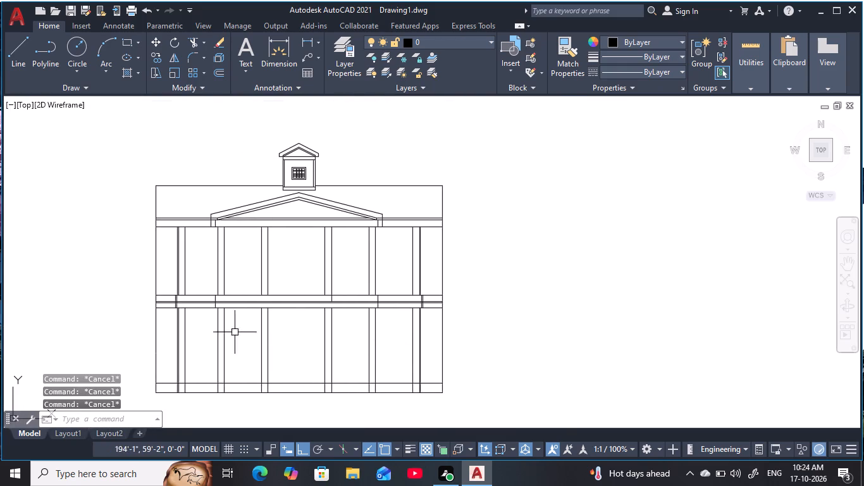
pyautogui.press('Escape')
# Examine the offset lines where the leftmost column meets the floor bands, and the overall elevation.
pyautogui.scroll(2, 164, 309)
pyautogui.press('Escape')
pyautogui.press('Escape')
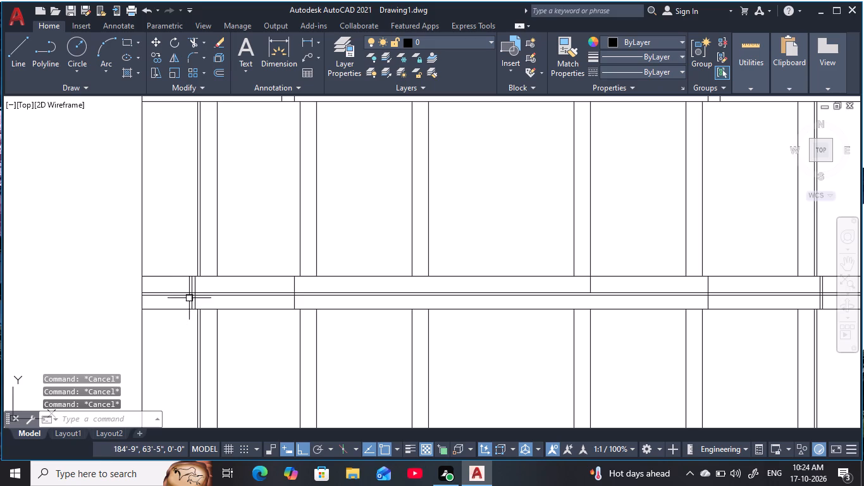
pyautogui.press('Escape')
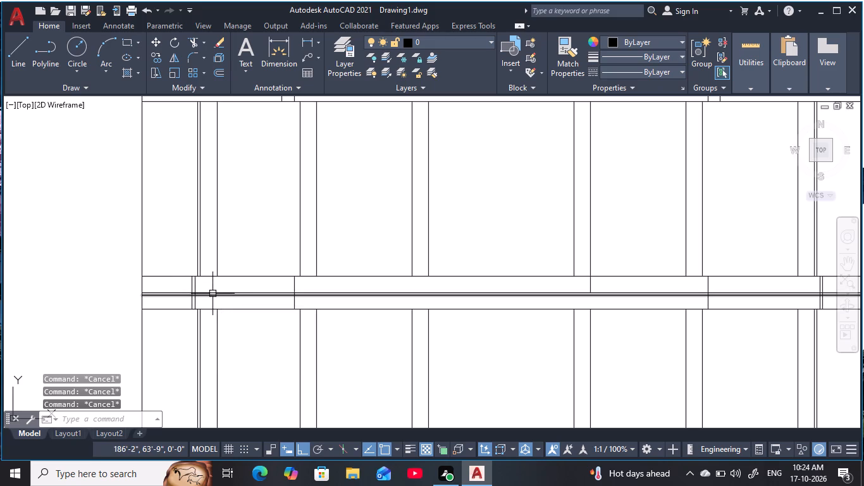
pyautogui.scroll(3, 197, 281)
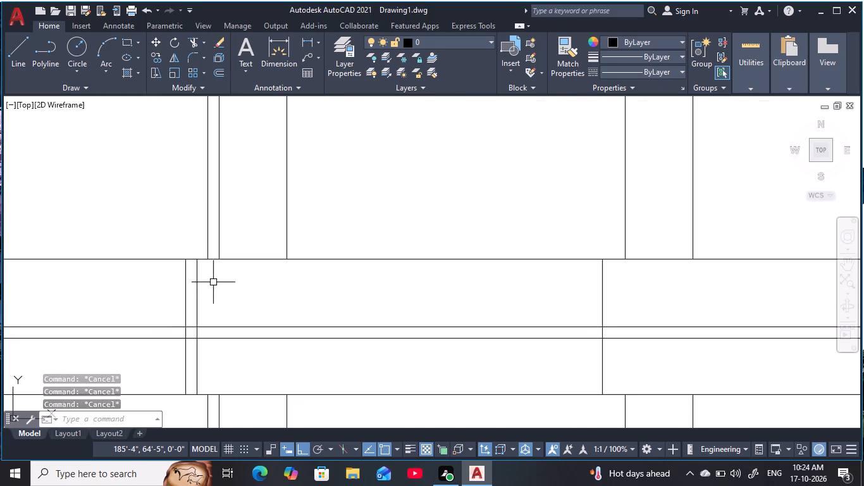
pyautogui.moveTo(213, 282); pyautogui.dragTo(230, 302, button='middle')
pyautogui.scroll(2, 225, 299)
pyautogui.moveTo(216, 292); pyautogui.dragTo(233, 301, button='middle')
pyautogui.scroll(-3, 235, 301)
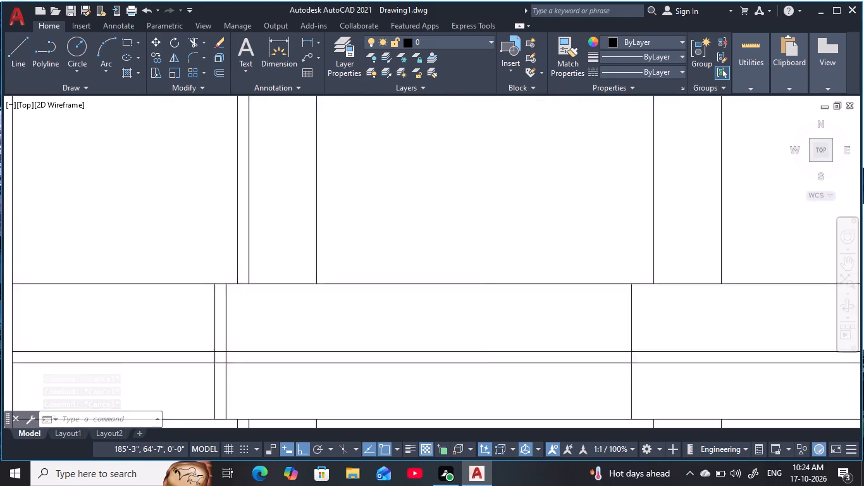
pyautogui.scroll(-2, 238, 301)
pyautogui.scroll(-2, 319, 309)
pyautogui.moveTo(314, 304); pyautogui.dragTo(184, 268, button='middle')
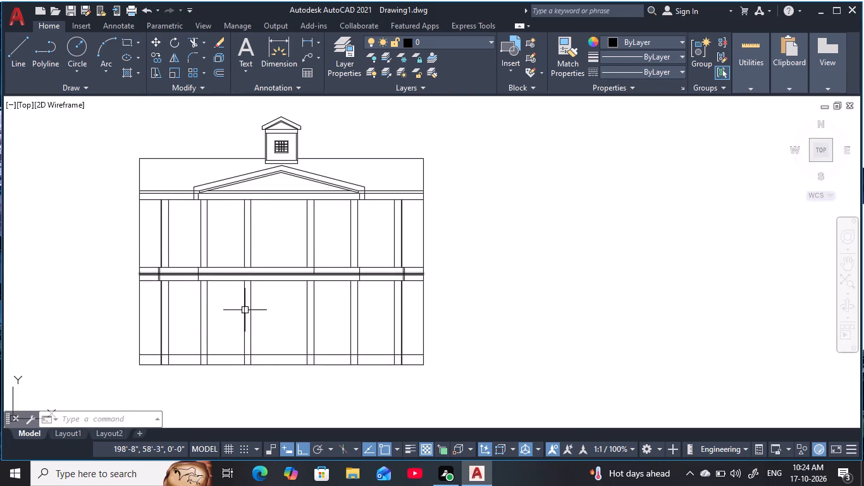
pyautogui.press('Escape')
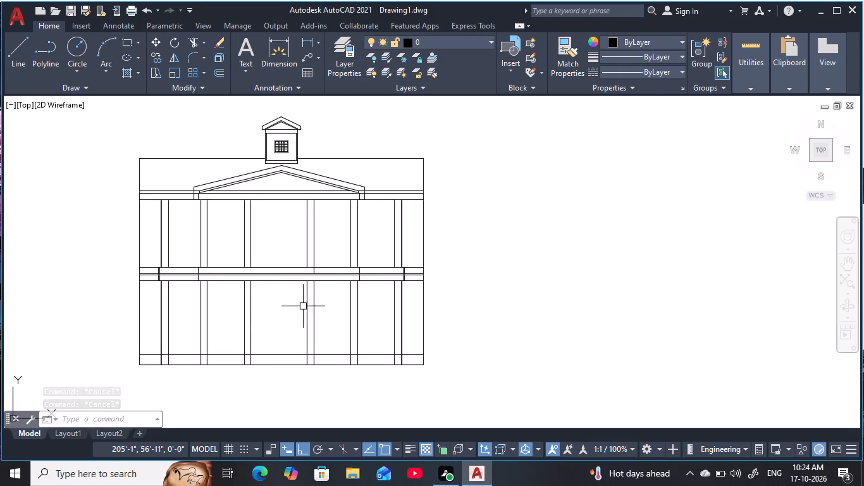
# Trim the leftover vertical edge of the third column from the right inside the upper floor band.
pyautogui.press('t')
pyautogui.press('r')
pyautogui.press('space')
pyautogui.scroll(3, 302, 264)
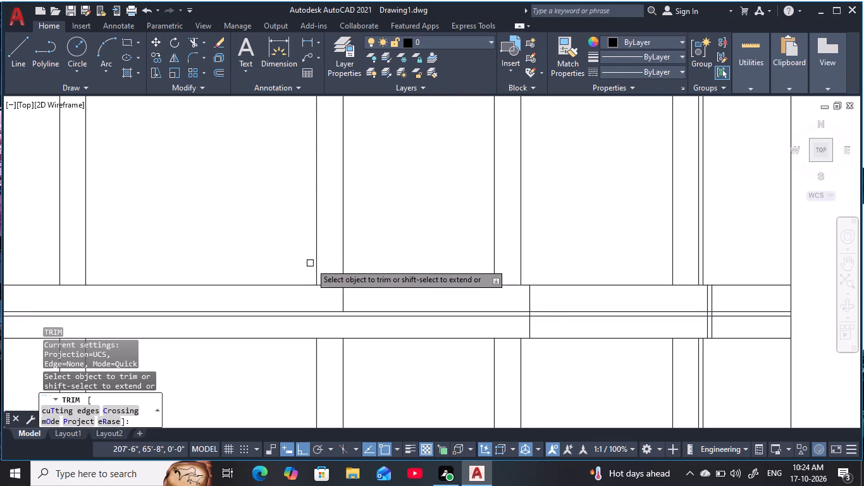
pyautogui.moveTo(350, 296); pyautogui.dragTo(313, 301)
pyautogui.scroll(-1, 319, 304)
pyautogui.press('Escape')
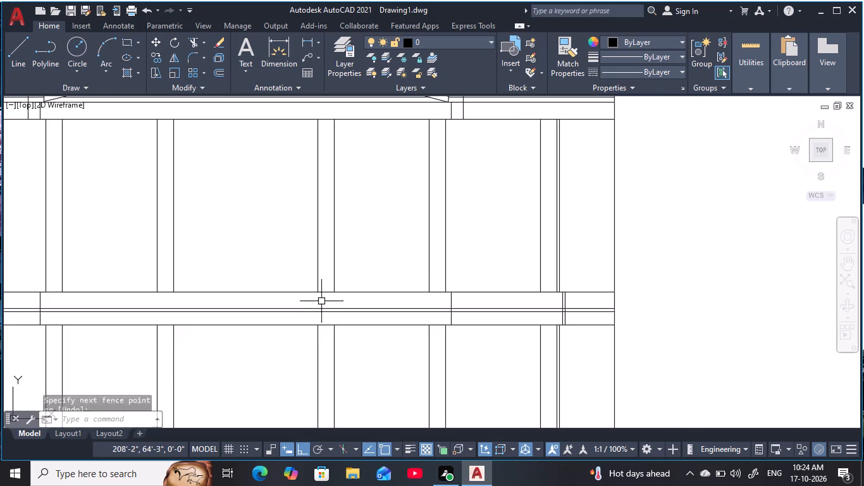
pyautogui.press('Escape')
pyautogui.scroll(-1, 312, 318)
pyautogui.press('Escape')
pyautogui.scroll(-1, 314, 338)
pyautogui.moveTo(318, 340); pyautogui.dragTo(366, 306, button='middle')
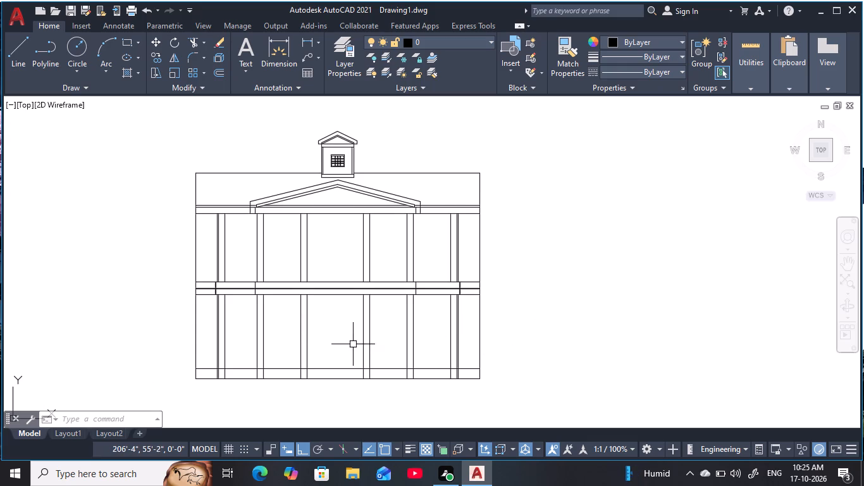
# Examine the overall elevation and the gable's right end where it meets the band above the upper-storey columns.
pyautogui.moveTo(353, 340); pyautogui.dragTo(354, 310, button='middle')
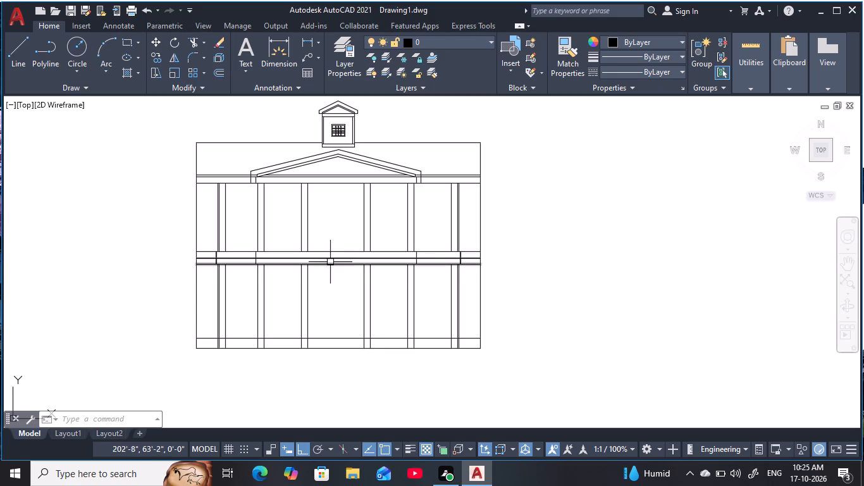
pyautogui.press('Escape')
pyautogui.press('Escape')
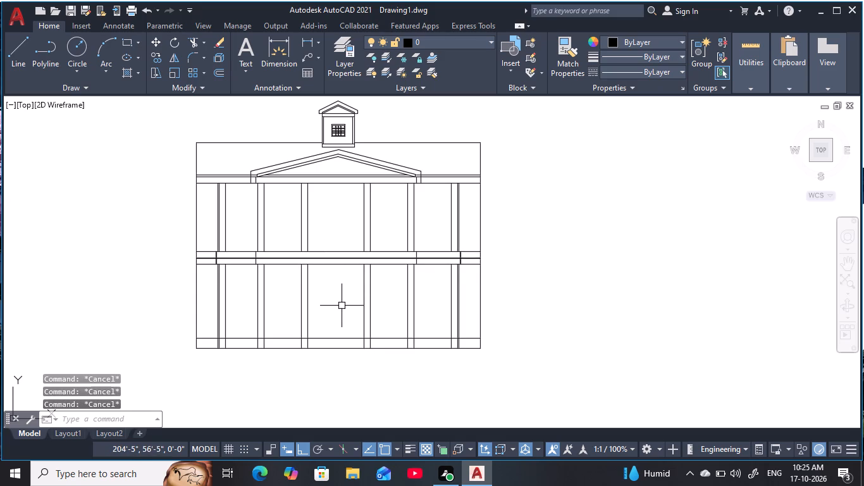
pyautogui.press('Escape')
pyautogui.moveTo(355, 316); pyautogui.dragTo(351, 258, button='middle')
pyautogui.press('Escape')
pyautogui.press('Escape')
pyautogui.press('Escape')
pyautogui.press('Escape')
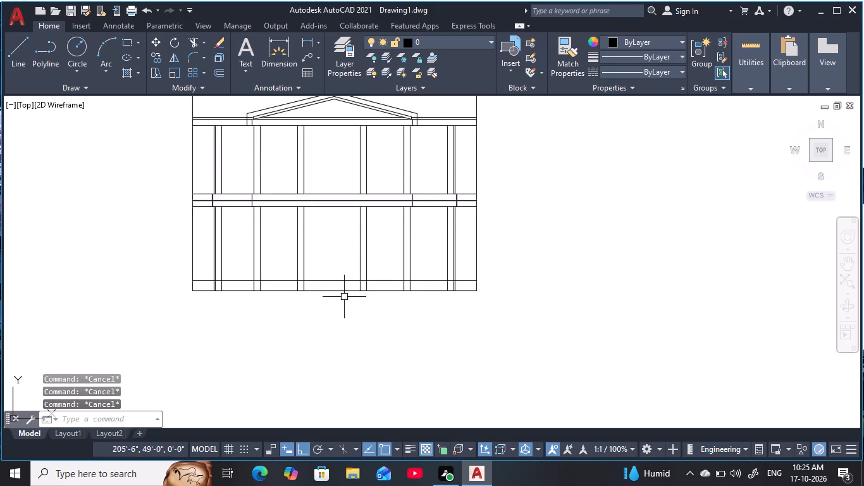
pyautogui.moveTo(345, 297); pyautogui.dragTo(350, 275, button='middle')
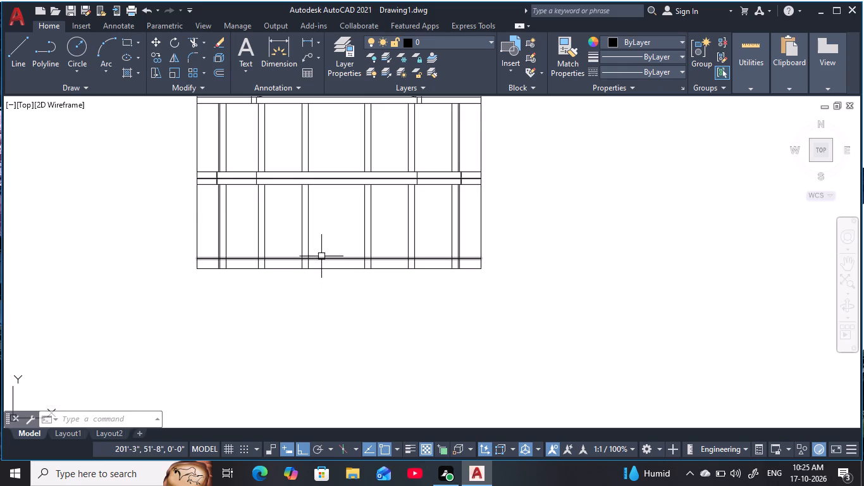
pyautogui.scroll(-1, 321, 194)
pyautogui.moveTo(328, 173); pyautogui.dragTo(312, 235, button='middle')
pyautogui.scroll(3, 335, 204)
pyautogui.moveTo(478, 208); pyautogui.dragTo(497, 259, button='middle')
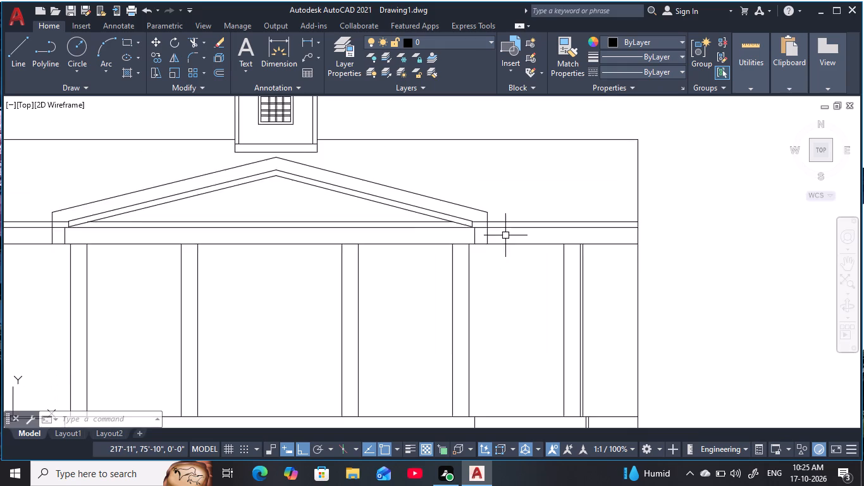
pyautogui.scroll(2, 505, 235)
pyautogui.moveTo(502, 235); pyautogui.dragTo(546, 252, button='middle')
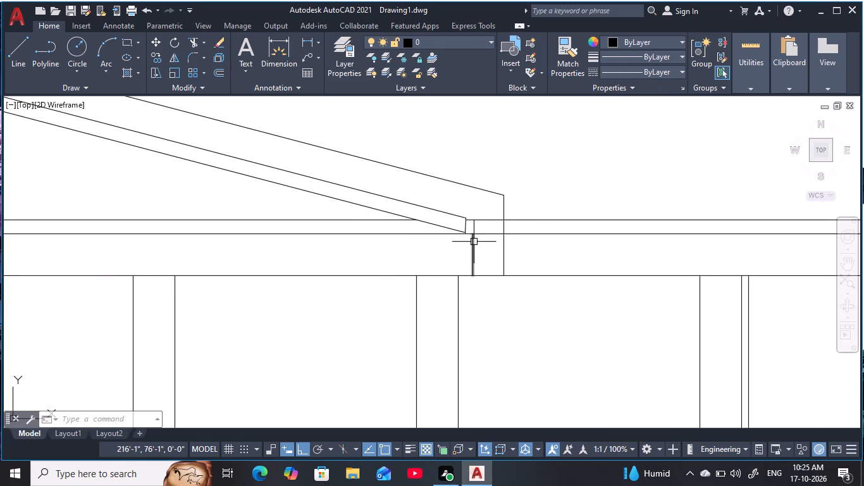
pyautogui.scroll(-1, 469, 242)
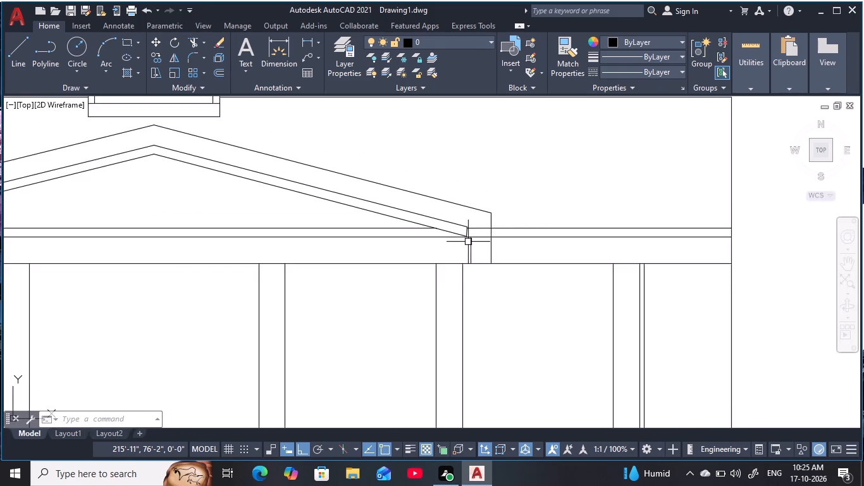
pyautogui.scroll(-2, 467, 244)
pyautogui.scroll(-3, 425, 280)
pyautogui.scroll(2, 411, 299)
pyautogui.moveTo(414, 297); pyautogui.dragTo(415, 296, button='middle')
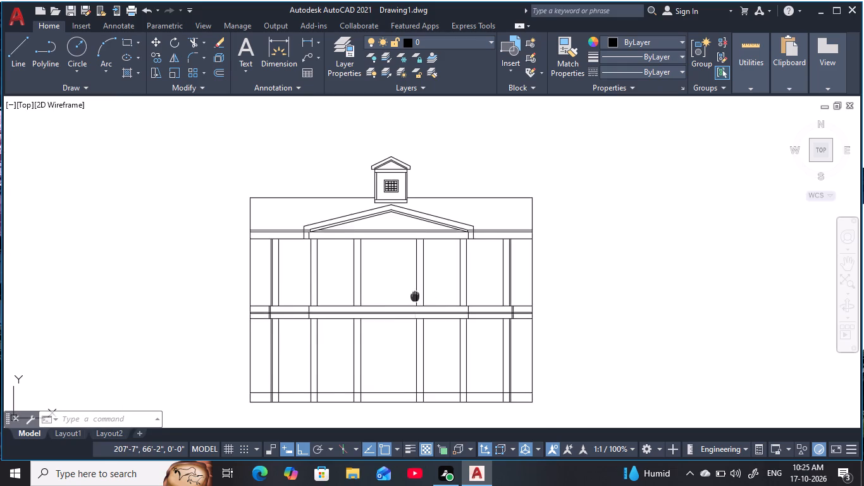
pyautogui.moveTo(415, 296); pyautogui.dragTo(426, 255, button='middle')
pyautogui.press('Escape')
pyautogui.press('Escape')
pyautogui.press('Escape')
pyautogui.press('Escape')
pyautogui.press('Escape')
pyautogui.press('Escape')
pyautogui.press('Escape')
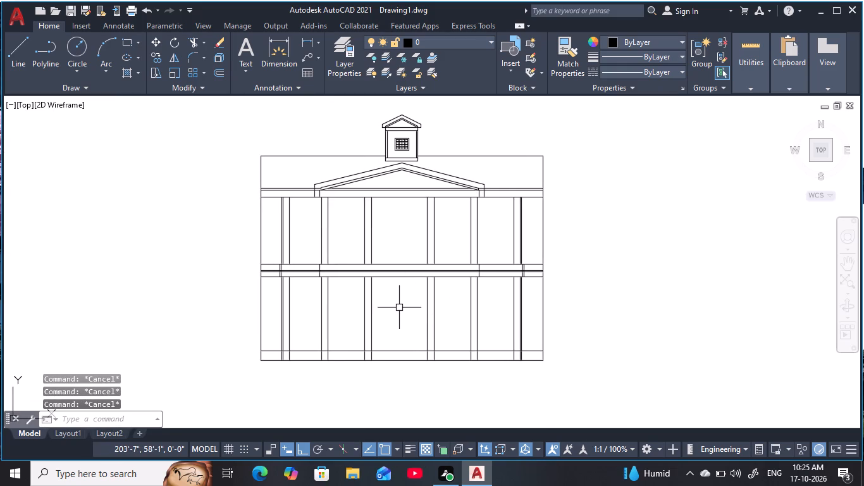
pyautogui.press('Escape')
pyautogui.moveTo(402, 301); pyautogui.dragTo(406, 279, button='middle')
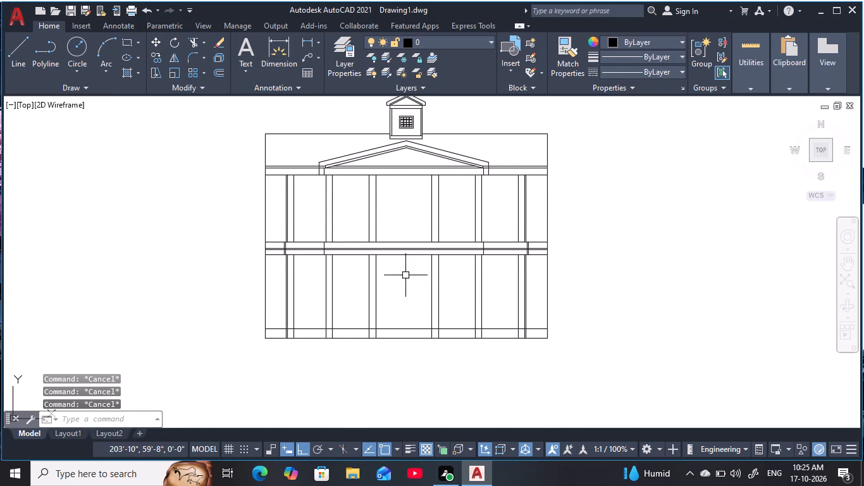
pyautogui.press('Escape')
pyautogui.press('Escape')
pyautogui.press('Escape')
pyautogui.press('Escape')
pyautogui.press('Escape')
pyautogui.press('Escape')
pyautogui.press('Escape')
pyautogui.press('Escape')
# Offset the horizontal base line near the bottom of the lower storey 3" downward.
pyautogui.write('o')
pyautogui.press('space')
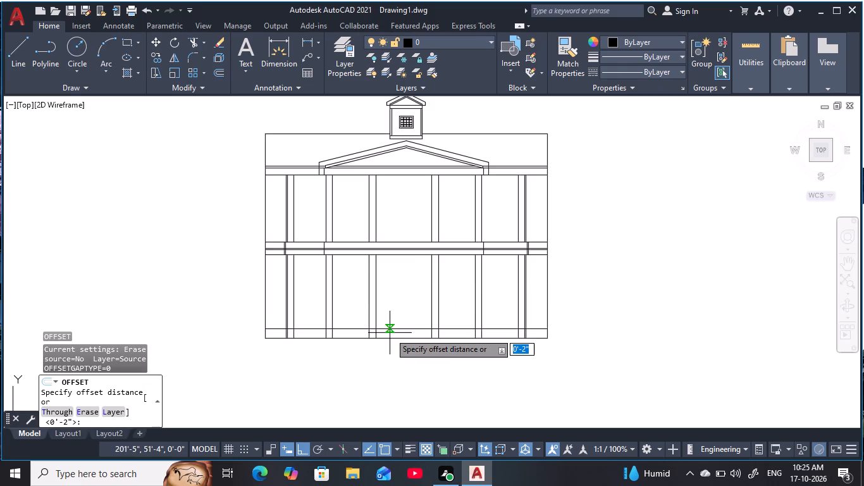
pyautogui.write('3')
pyautogui.press('space')
pyautogui.click(395, 326)
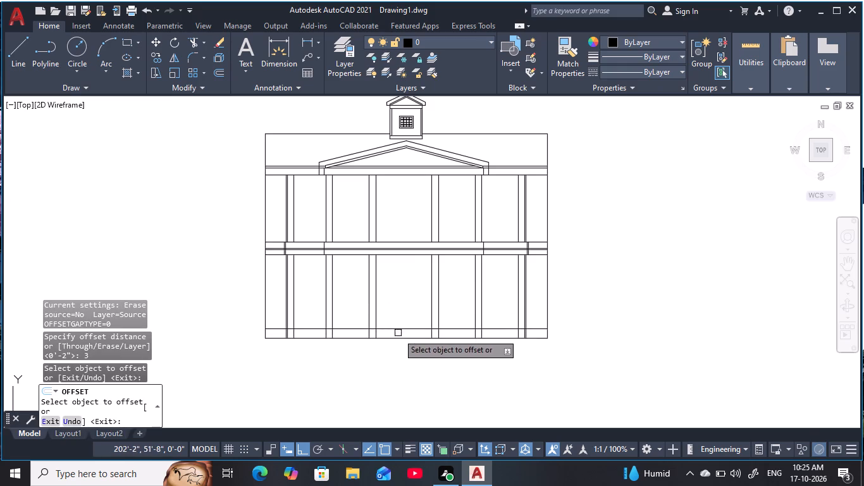
pyautogui.click(401, 329)
pyautogui.click(413, 377)
pyautogui.press('Escape')
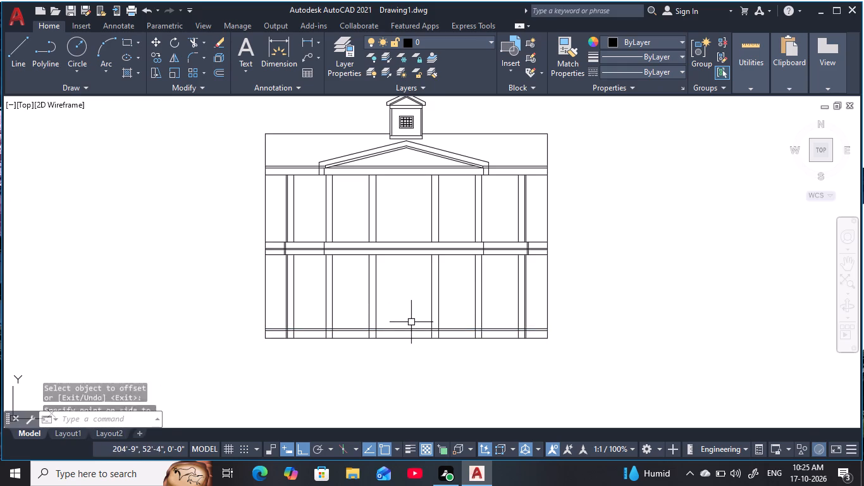
pyautogui.press('Escape')
# Offset the lower line of the base line pair 3' upward across the lower storey.
pyautogui.scroll(1, 416, 321)
pyautogui.middleClick(416, 321)
pyautogui.press('Escape')
pyautogui.press('Escape')
pyautogui.press('Escape')
pyautogui.press('Escape')
pyautogui.press('Escape')
pyautogui.press('Escape')
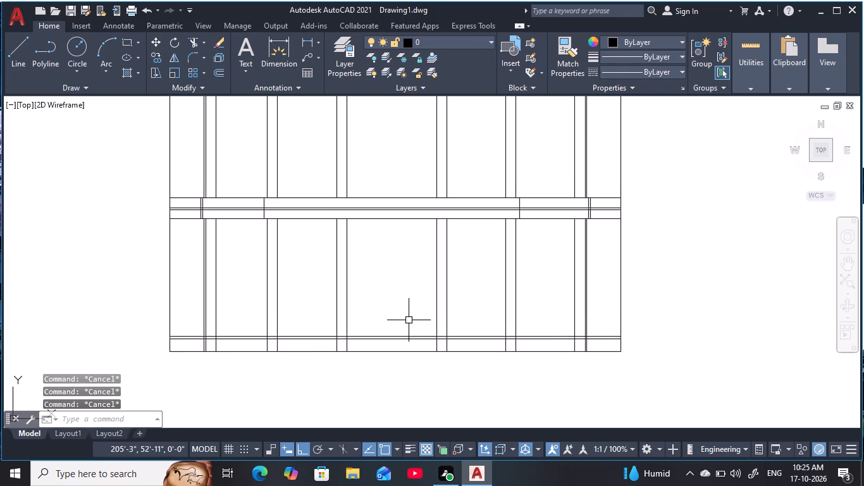
pyautogui.press('Escape')
pyautogui.press('Escape')
pyautogui.press('Escape')
pyautogui.press('Escape')
pyautogui.press('Escape')
pyautogui.press('Escape')
pyautogui.press('Escape')
pyautogui.press('Escape')
pyautogui.press('Escape')
pyautogui.press('Escape')
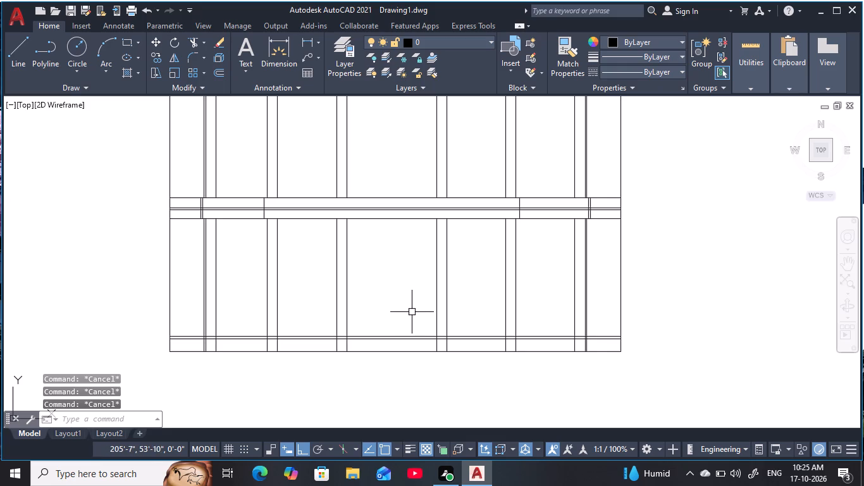
pyautogui.write('o')
pyautogui.press('space')
pyautogui.press('3')
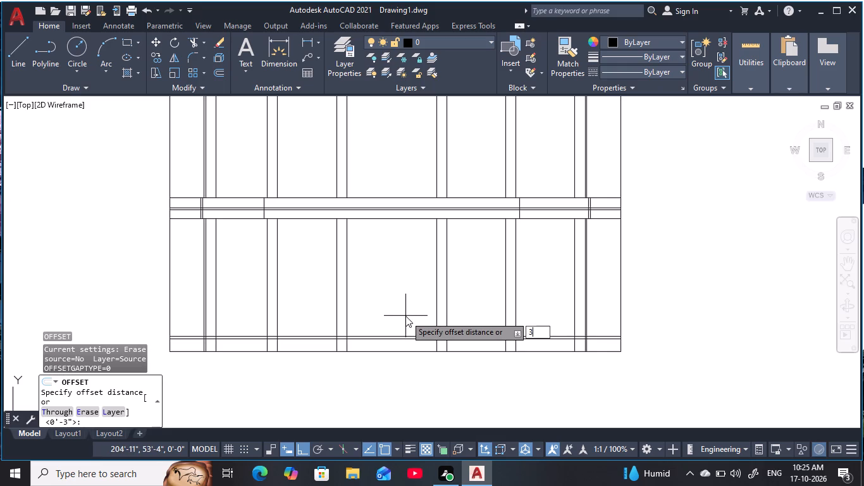
pyautogui.press("'")
pyautogui.press('space')
pyautogui.click(409, 337)
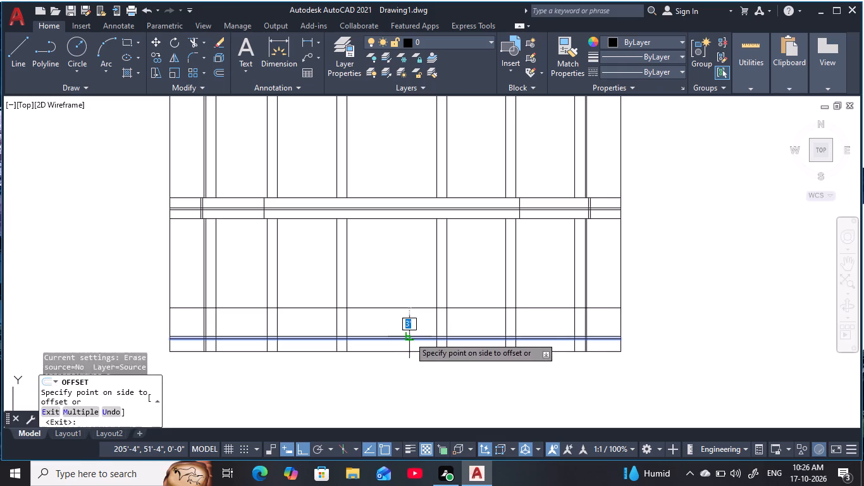
pyautogui.click(409, 256)
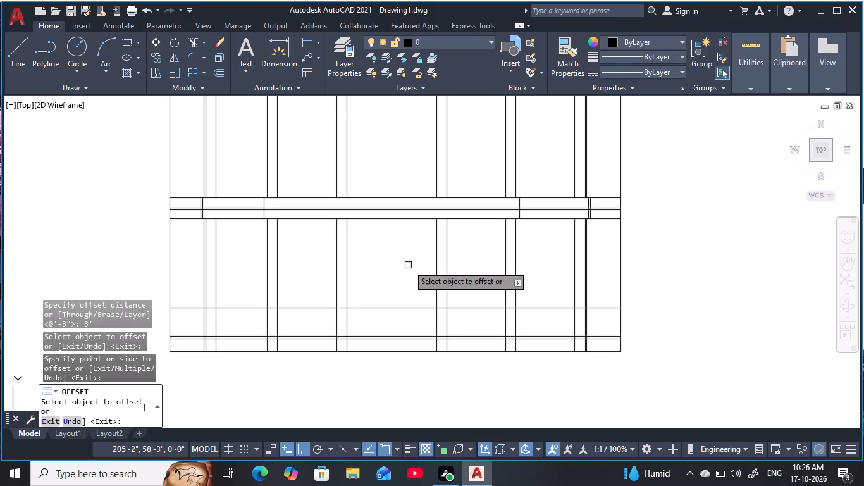
pyautogui.press('Escape')
pyautogui.press('Escape')
pyautogui.press('Escape')
pyautogui.press('Escape')
pyautogui.press('Escape')
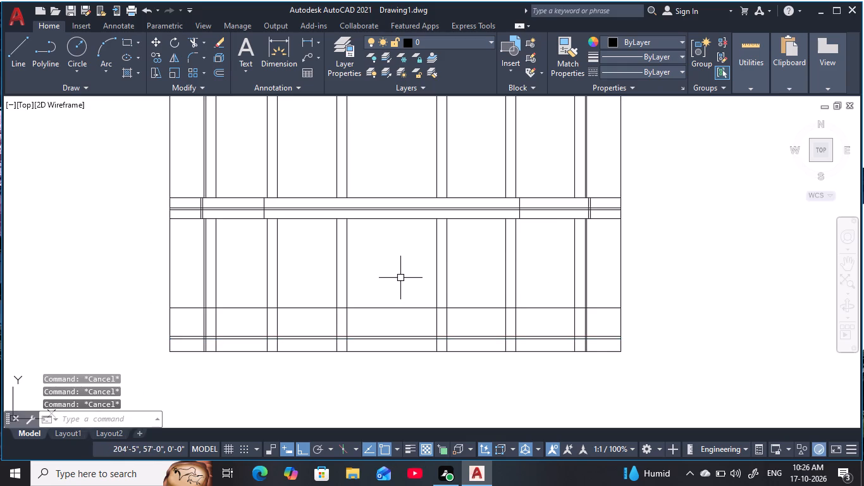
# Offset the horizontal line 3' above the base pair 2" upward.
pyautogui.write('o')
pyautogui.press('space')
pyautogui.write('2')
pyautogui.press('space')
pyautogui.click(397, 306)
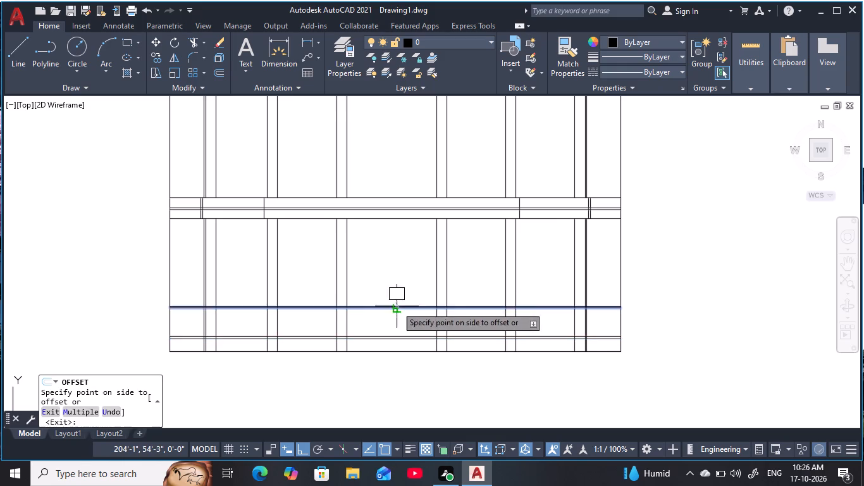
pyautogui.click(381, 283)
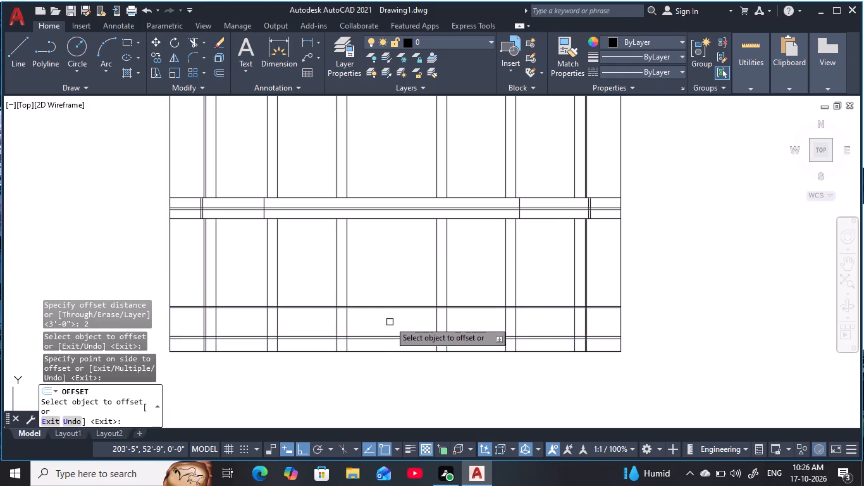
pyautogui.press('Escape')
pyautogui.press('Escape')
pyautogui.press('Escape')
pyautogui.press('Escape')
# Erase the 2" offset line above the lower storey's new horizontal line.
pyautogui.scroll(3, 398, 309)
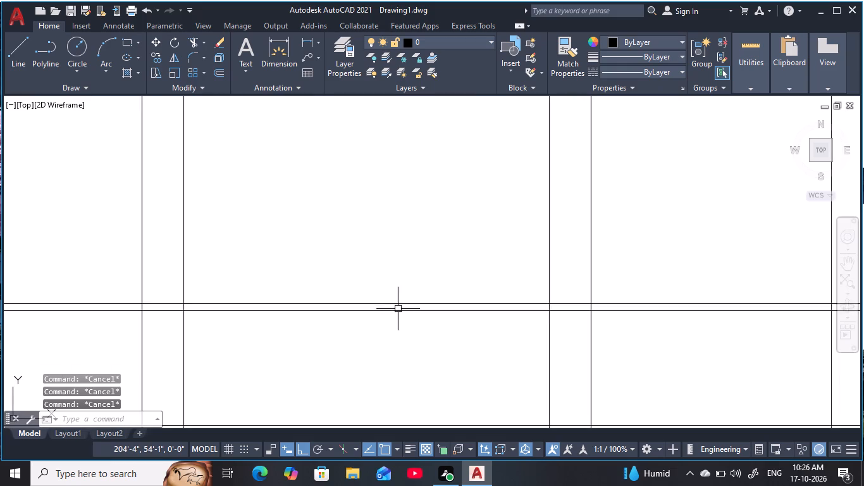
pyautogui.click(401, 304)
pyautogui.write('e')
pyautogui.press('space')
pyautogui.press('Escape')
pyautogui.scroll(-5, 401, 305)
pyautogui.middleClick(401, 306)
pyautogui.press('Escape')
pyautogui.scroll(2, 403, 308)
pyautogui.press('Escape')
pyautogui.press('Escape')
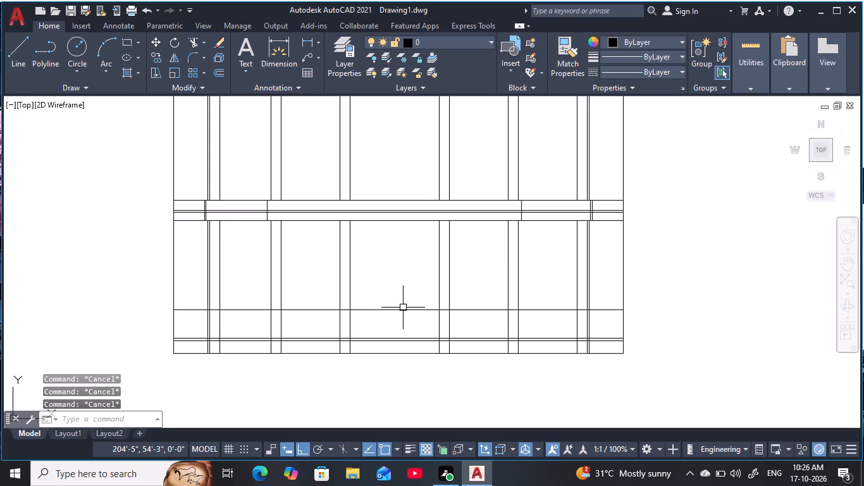
# Offset the lower storey's single horizontal line above the base pair 3" upward.
pyautogui.write('o 3')
pyautogui.press('space')
pyautogui.click(403, 308)
pyautogui.click(407, 288)
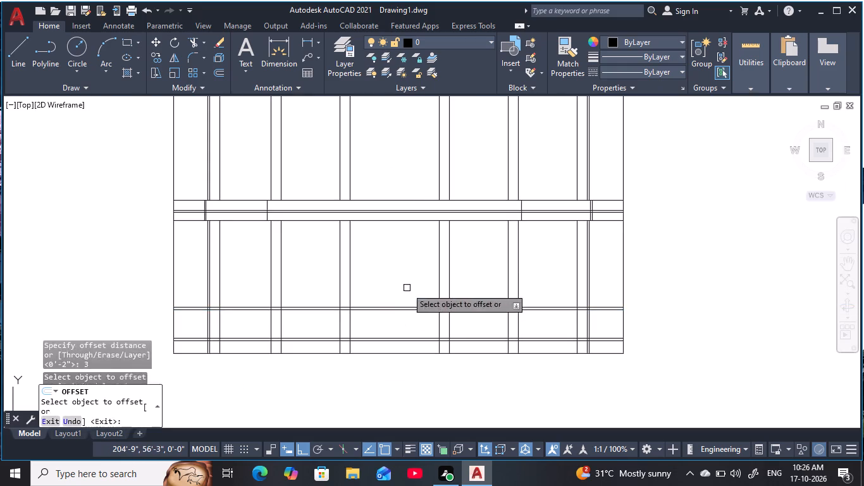
pyautogui.press('Escape')
pyautogui.press('Escape')
pyautogui.press('Escape')
pyautogui.press('Escape')
pyautogui.press('Escape')
pyautogui.press('Escape')
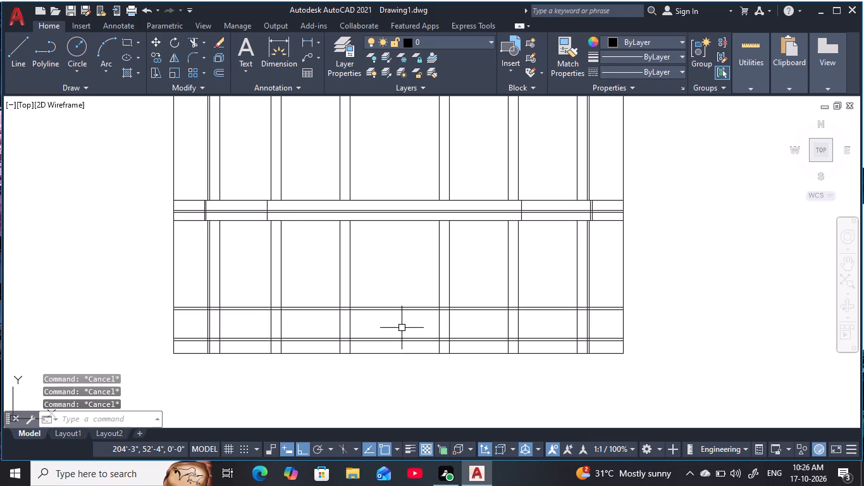
pyautogui.press('Escape')
pyautogui.press('Escape')
# Offset the upper line of the new horizontal pair in the lower storey 1'6" upward.
pyautogui.write('o 1')
pyautogui.write("'6")
pyautogui.press('space')
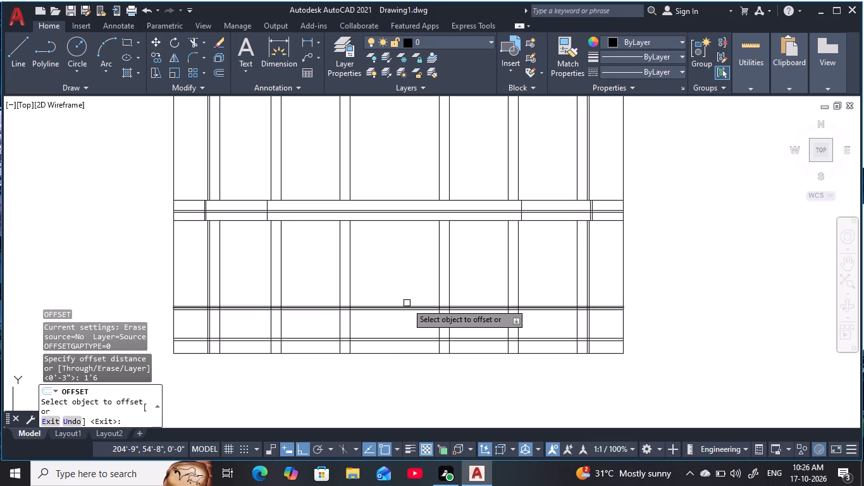
pyautogui.click(410, 306)
pyautogui.click(403, 272)
pyautogui.press('Escape')
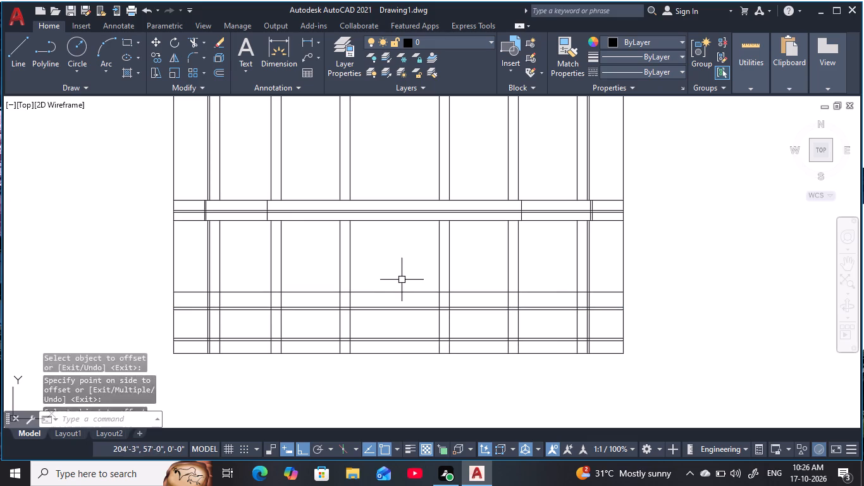
pyautogui.press('Escape')
pyautogui.press('Escape')
pyautogui.press('Escape')
pyautogui.press('Escape')
pyautogui.press('Escape')
pyautogui.press('Escape')
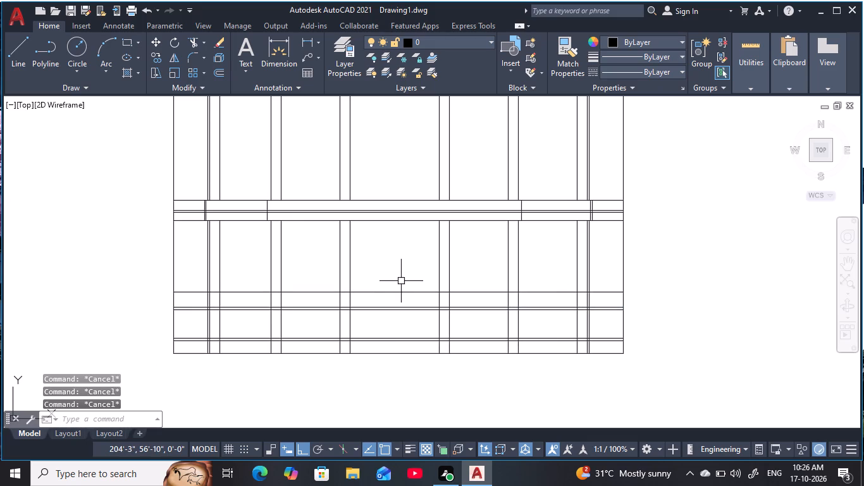
# Offset the topmost new horizontal line in the lower storey 3" downward.
pyautogui.write('o')
pyautogui.press('space')
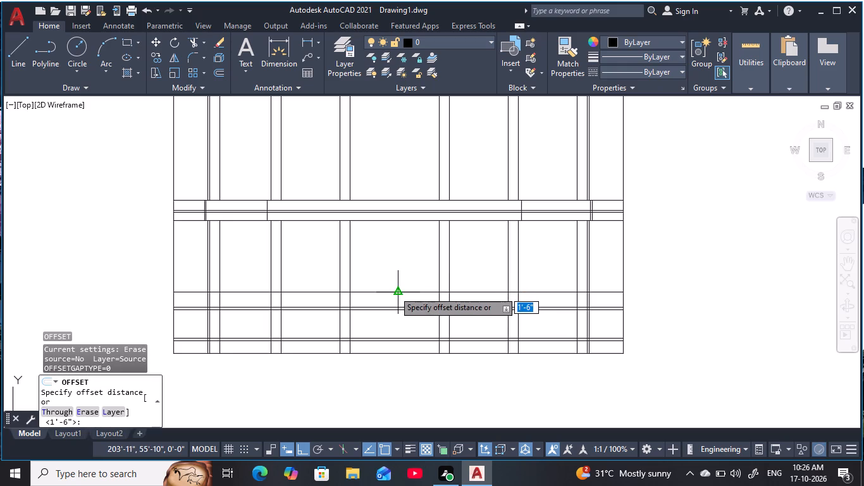
pyautogui.write('3')
pyautogui.press('space')
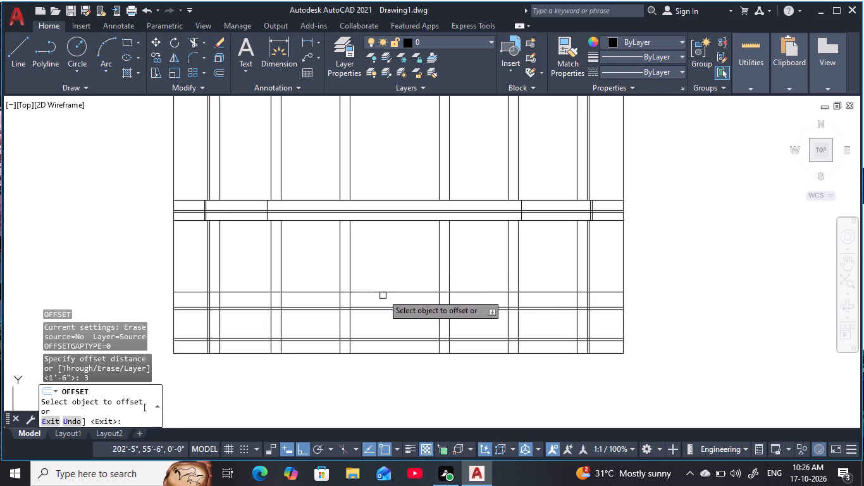
pyautogui.click(382, 291)
pyautogui.click(383, 308)
pyautogui.press('Escape')
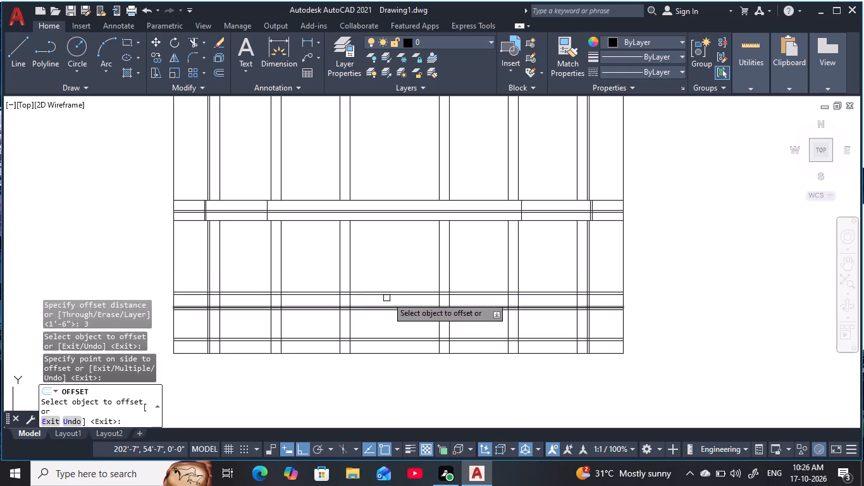
pyautogui.press('Escape')
pyautogui.scroll(1, 390, 280)
pyautogui.moveTo(390, 280); pyautogui.dragTo(406, 192, button='middle')
pyautogui.press('Escape')
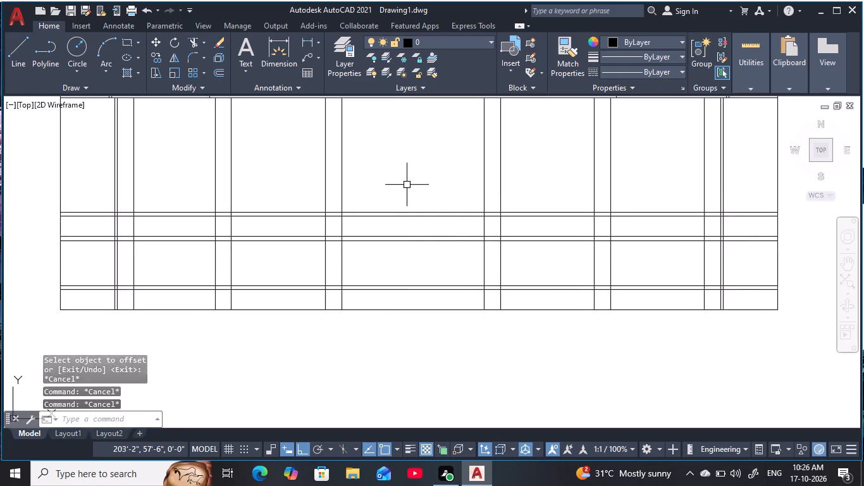
pyautogui.press('Escape')
pyautogui.press('Escape')
pyautogui.press('Escape')
pyautogui.press('Escape')
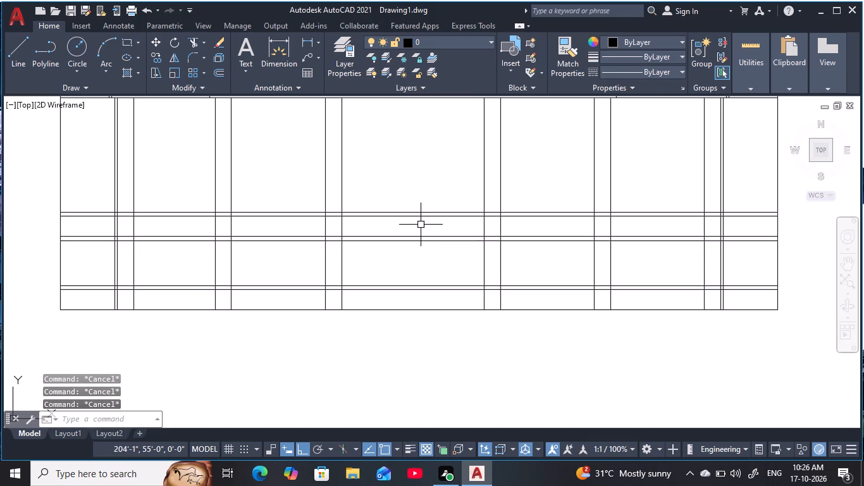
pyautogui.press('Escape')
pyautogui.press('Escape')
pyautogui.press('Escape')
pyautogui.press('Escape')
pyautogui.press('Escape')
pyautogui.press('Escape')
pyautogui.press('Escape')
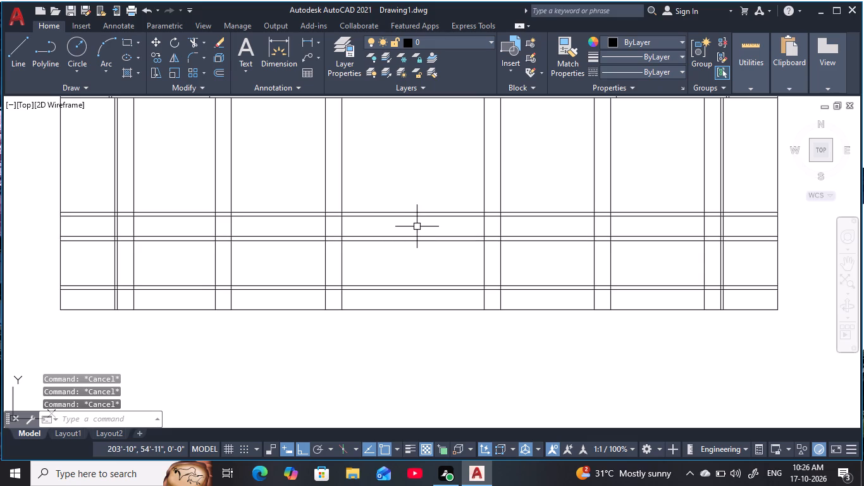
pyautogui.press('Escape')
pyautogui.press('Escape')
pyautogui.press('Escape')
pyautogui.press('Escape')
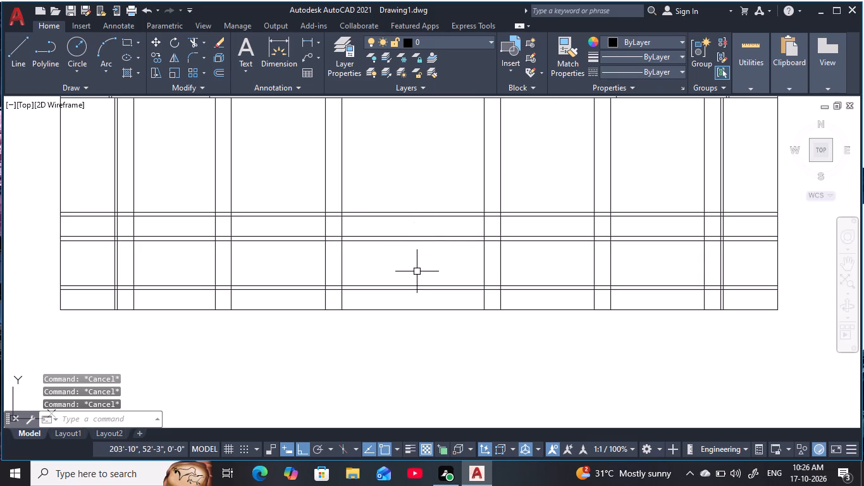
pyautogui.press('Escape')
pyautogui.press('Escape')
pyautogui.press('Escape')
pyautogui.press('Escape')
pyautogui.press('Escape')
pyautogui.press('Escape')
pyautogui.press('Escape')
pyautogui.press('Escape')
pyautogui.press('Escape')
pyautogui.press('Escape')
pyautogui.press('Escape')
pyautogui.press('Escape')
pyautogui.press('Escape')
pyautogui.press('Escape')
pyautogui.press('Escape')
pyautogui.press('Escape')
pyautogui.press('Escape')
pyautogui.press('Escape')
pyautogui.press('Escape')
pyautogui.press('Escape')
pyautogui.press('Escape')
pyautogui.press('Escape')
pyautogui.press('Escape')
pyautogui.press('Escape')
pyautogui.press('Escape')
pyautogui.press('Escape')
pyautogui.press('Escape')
# Trim the three pairs of horizontal rail lines out of the leftmost column in the lower storey.
pyautogui.press('t')
pyautogui.write('r')
pyautogui.press('space')
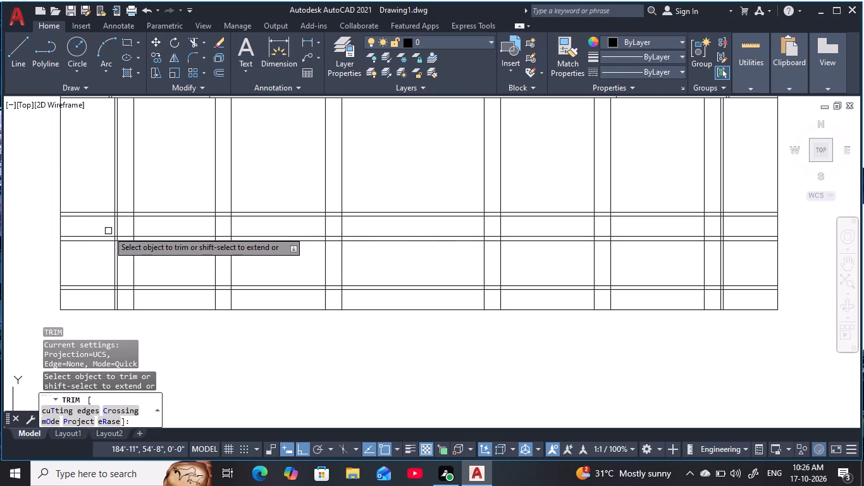
pyautogui.scroll(2, 118, 227)
pyautogui.moveTo(128, 179); pyautogui.dragTo(127, 258)
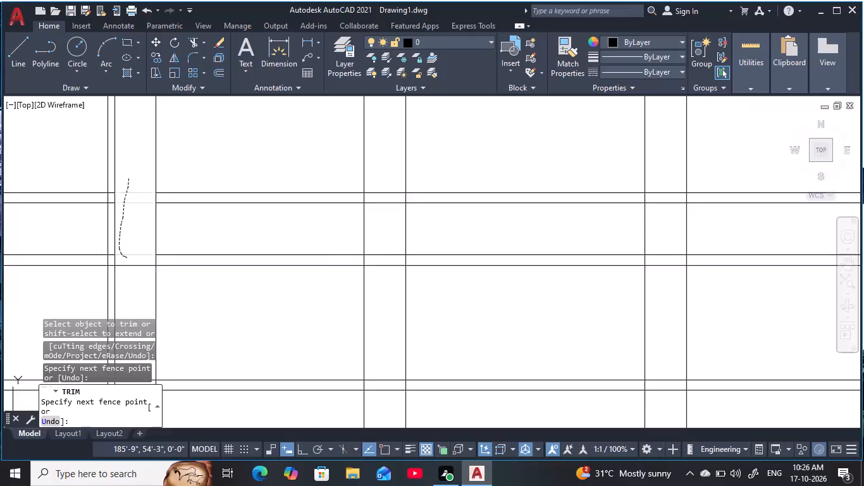
pyautogui.moveTo(137, 259); pyautogui.dragTo(173, 148, button='middle')
pyautogui.moveTo(170, 142); pyautogui.dragTo(164, 266)
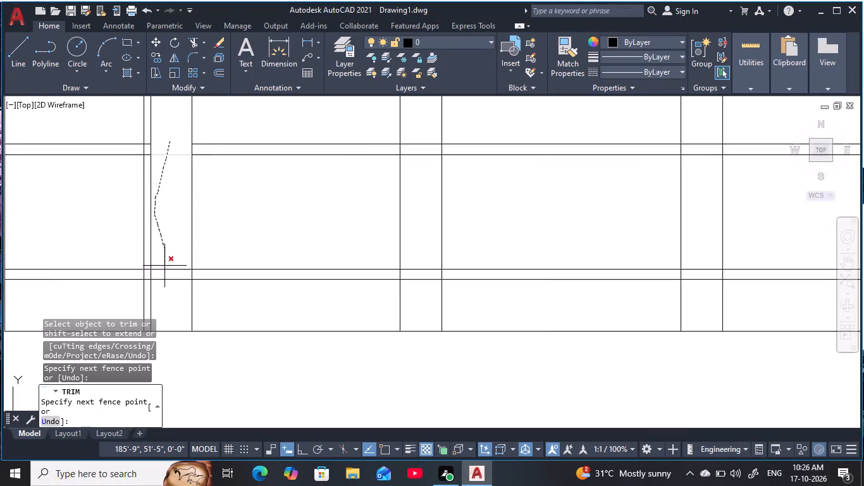
pyautogui.moveTo(164, 266); pyautogui.dragTo(164, 266)
pyautogui.scroll(-2, 172, 235)
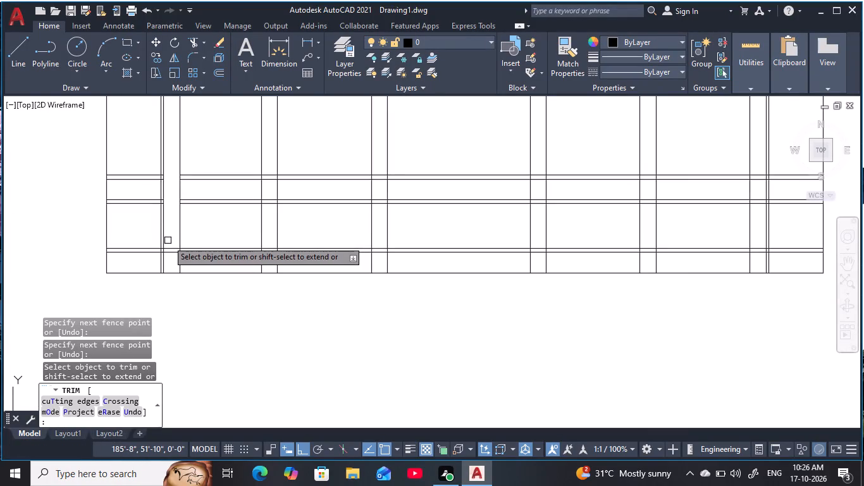
pyautogui.scroll(2, 176, 250)
pyautogui.moveTo(161, 231); pyautogui.dragTo(156, 272)
pyautogui.scroll(-2, 199, 252)
# Trim the three rail line pairs out of the second column from the left in the lower storey.
pyautogui.scroll(3, 289, 174)
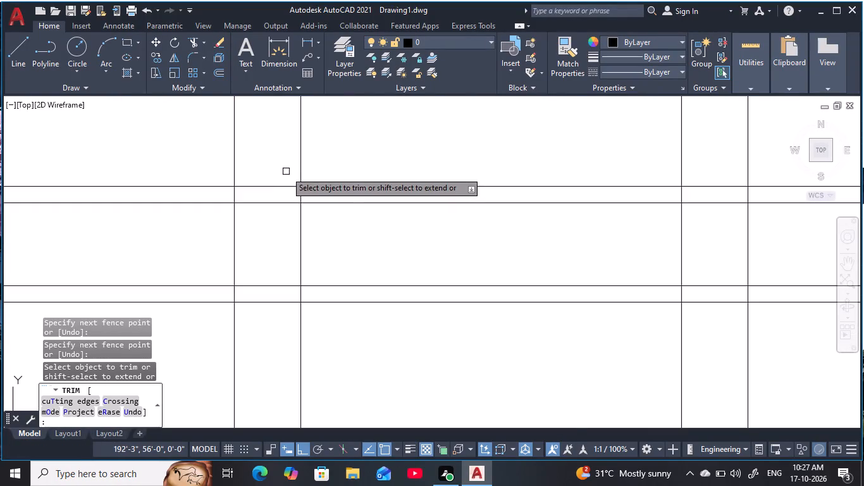
pyautogui.moveTo(281, 171); pyautogui.dragTo(263, 240)
pyautogui.moveTo(265, 222); pyautogui.dragTo(266, 185, button='middle')
pyautogui.click(258, 234)
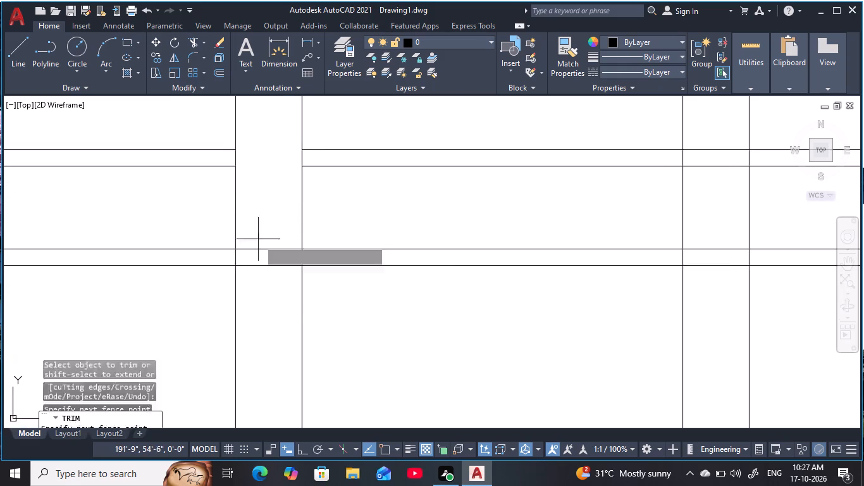
pyautogui.click(262, 291)
pyautogui.moveTo(273, 302); pyautogui.dragTo(321, 108, button='middle')
pyautogui.click(307, 225)
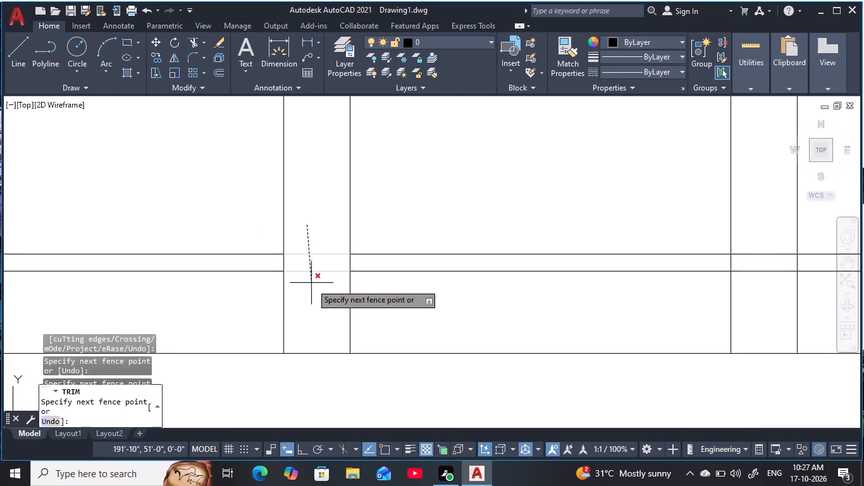
pyautogui.click(310, 286)
# Trim the three rail line pairs out of the third column, on the left side of the central bay.
pyautogui.scroll(-3, 454, 196)
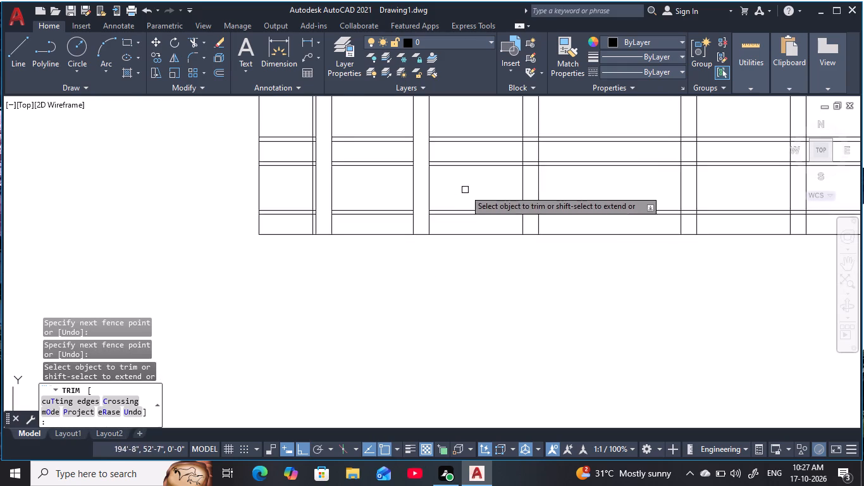
pyautogui.moveTo(445, 201); pyautogui.dragTo(314, 247, button='middle')
pyautogui.scroll(3, 400, 184)
pyautogui.click(396, 173)
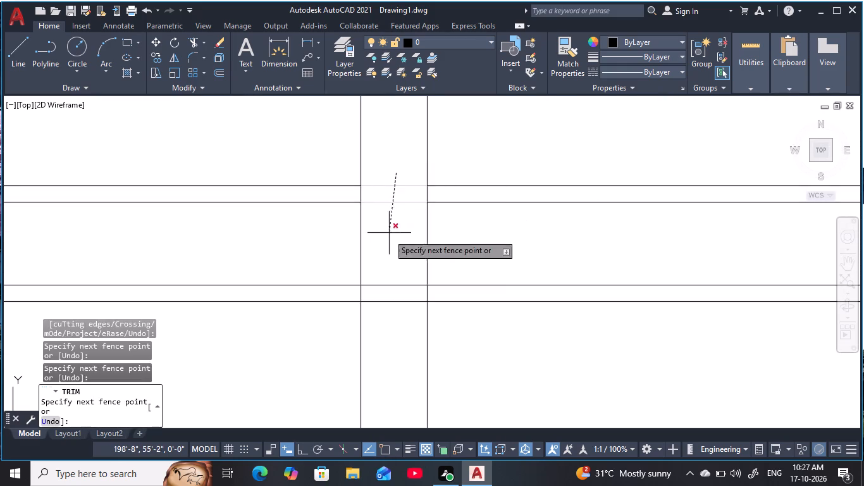
pyautogui.click(395, 344)
pyautogui.scroll(-3, 465, 346)
pyautogui.moveTo(460, 339); pyautogui.dragTo(442, 240, button='middle')
pyautogui.scroll(1, 425, 283)
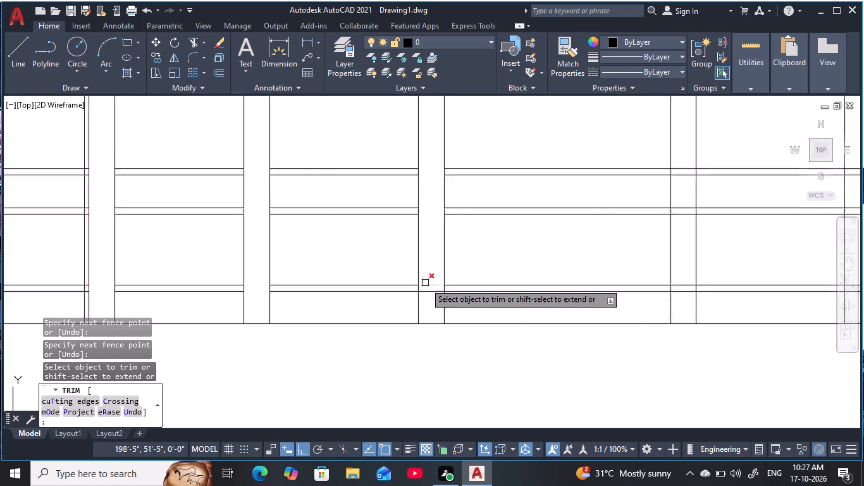
pyautogui.scroll(2, 425, 283)
pyautogui.click(436, 287)
pyautogui.click(448, 340)
# Trim the three rail line pairs out of the fourth column, on the right side of the central bay.
pyautogui.scroll(-3, 471, 323)
pyautogui.moveTo(431, 316); pyautogui.dragTo(345, 307, button='middle')
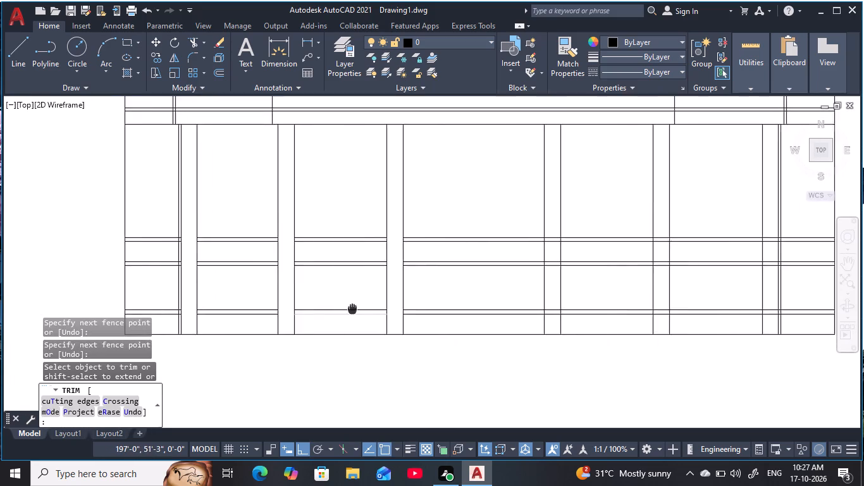
pyautogui.moveTo(345, 307); pyautogui.dragTo(254, 284, button='middle')
pyautogui.scroll(2, 438, 206)
pyautogui.click(443, 201)
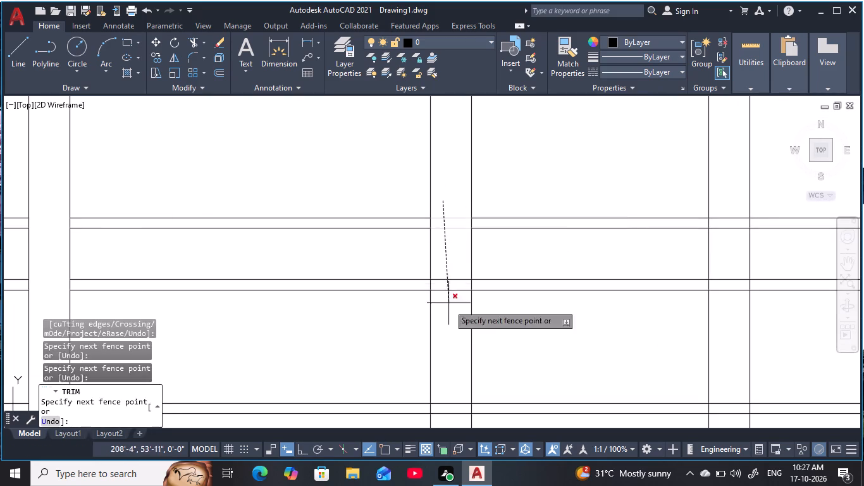
pyautogui.click(448, 345)
pyautogui.moveTo(486, 340); pyautogui.dragTo(481, 215, button='middle')
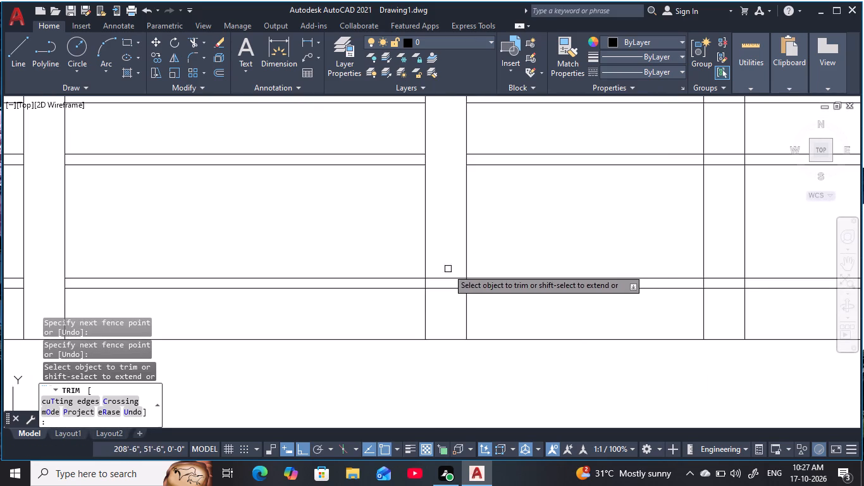
pyautogui.moveTo(448, 269); pyautogui.dragTo(446, 275)
pyautogui.click(452, 311)
# Trim the three rail line pairs out of the fifth column from the left in the lower storey.
pyautogui.scroll(-1, 547, 249)
pyautogui.moveTo(542, 245); pyautogui.dragTo(407, 275, button='middle')
pyautogui.scroll(2, 508, 181)
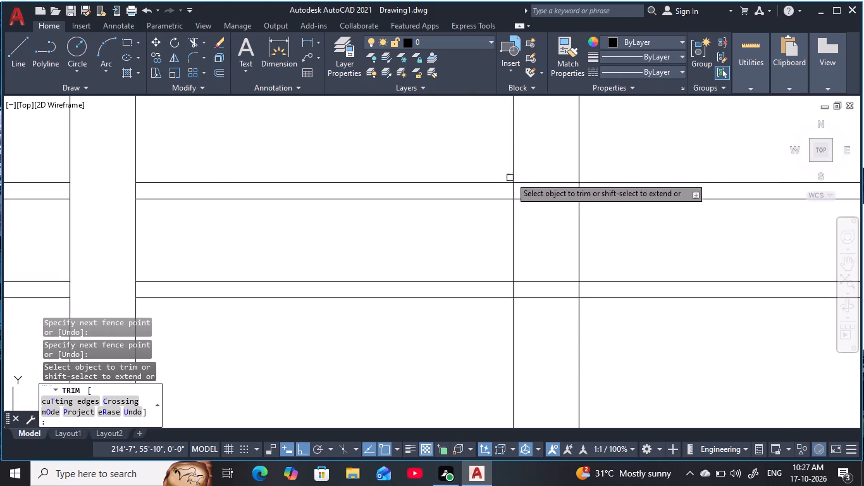
pyautogui.click(526, 166)
pyautogui.click(526, 320)
pyautogui.scroll(-2, 577, 353)
pyautogui.moveTo(580, 358); pyautogui.dragTo(532, 237, button='middle')
pyautogui.scroll(-1, 580, 358)
pyautogui.scroll(3, 534, 263)
pyautogui.click(513, 273)
pyautogui.click(509, 310)
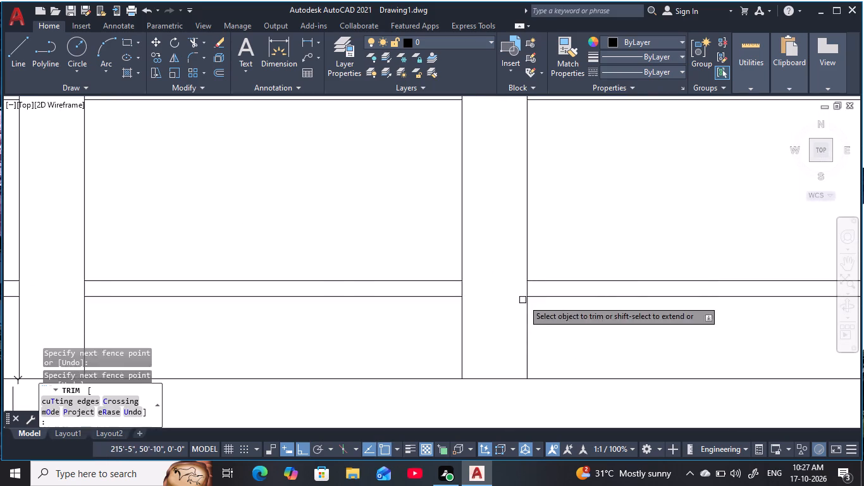
# Trim the three rail line pairs out of the rightmost column in the lower storey.
pyautogui.scroll(-2, 564, 270)
pyautogui.moveTo(574, 240); pyautogui.dragTo(450, 287, button='middle')
pyautogui.scroll(3, 578, 206)
pyautogui.click(588, 183)
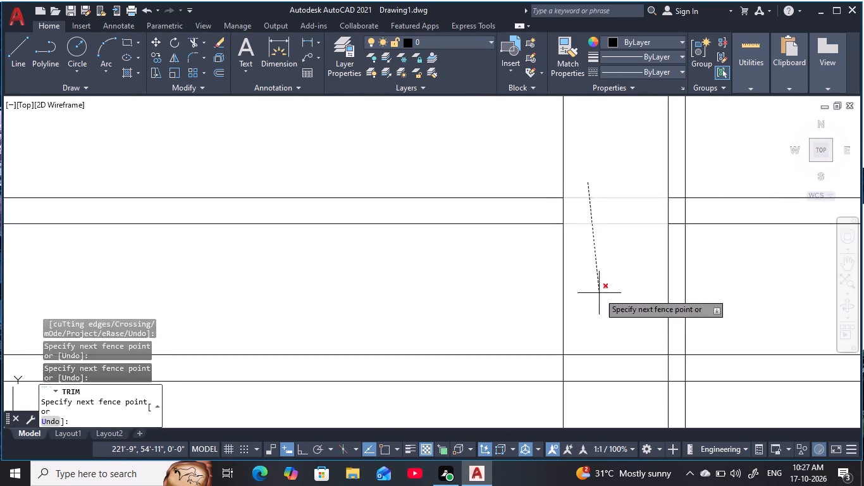
pyautogui.click(599, 293)
pyautogui.moveTo(608, 314); pyautogui.dragTo(456, 87, button='middle')
pyautogui.click(457, 91)
pyautogui.press('Escape')
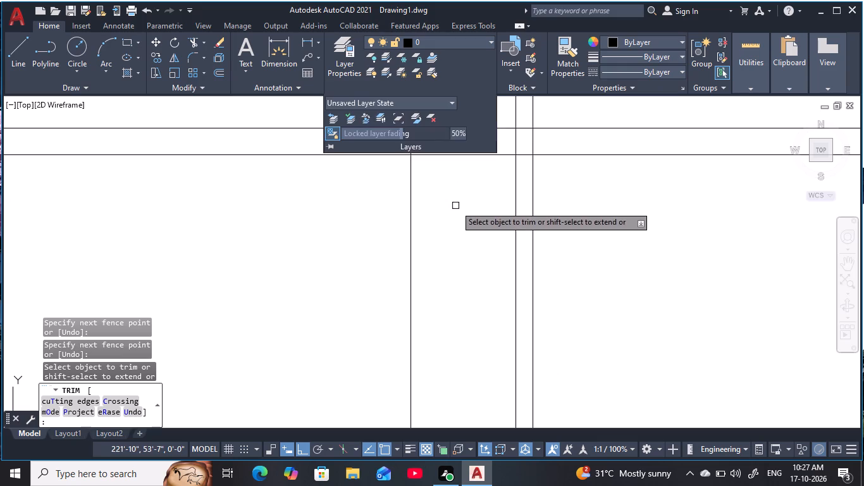
pyautogui.press('Escape')
pyautogui.press('Escape')
pyautogui.press('Escape')
pyautogui.press('space')
pyautogui.click(448, 117)
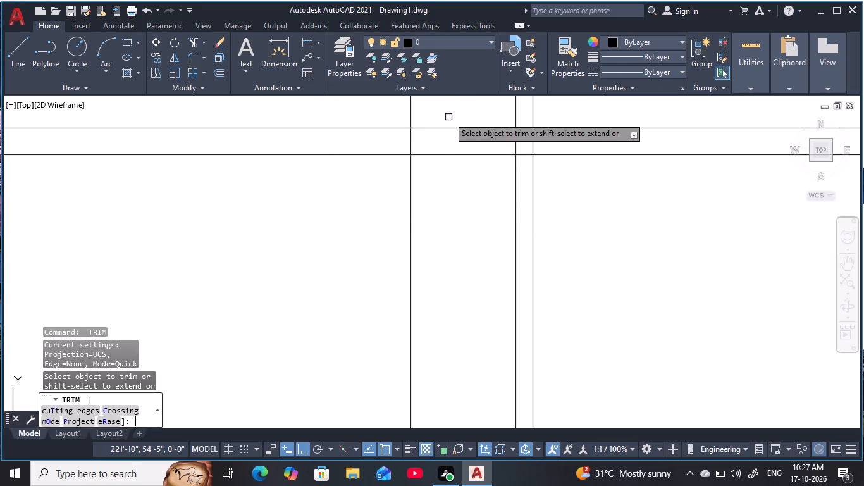
pyautogui.moveTo(455, 187); pyautogui.dragTo(455, 197)
pyautogui.click(449, 124)
pyautogui.scroll(-2, 462, 241)
pyautogui.moveTo(462, 242); pyautogui.dragTo(460, 125, button='middle')
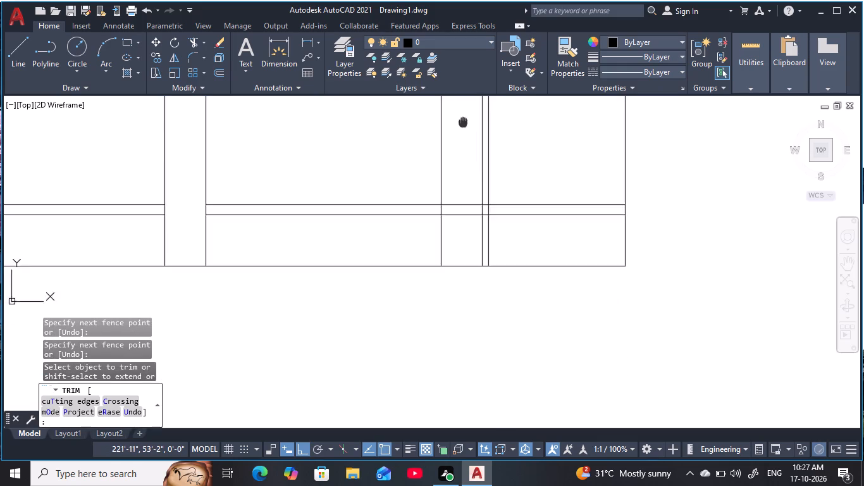
pyautogui.scroll(2, 472, 190)
pyautogui.click(464, 199)
pyautogui.click(456, 266)
pyautogui.press('Escape')
pyautogui.scroll(-2, 452, 249)
pyautogui.press('Escape')
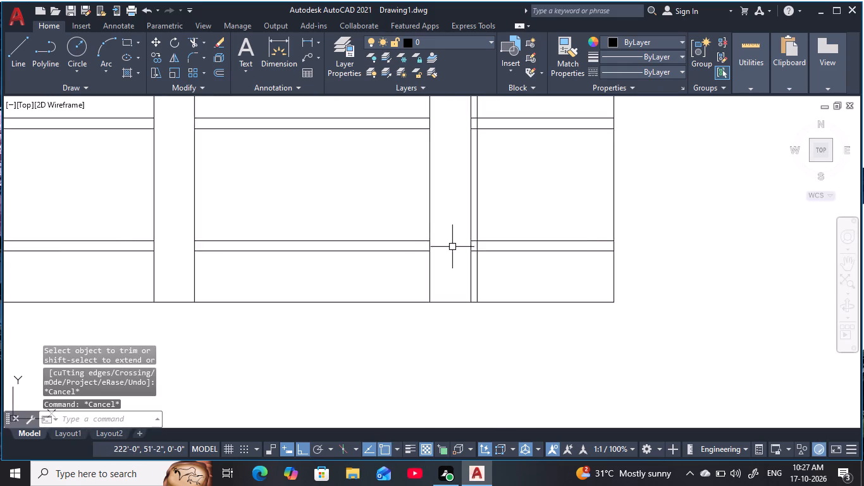
pyautogui.scroll(-1, 452, 247)
pyautogui.moveTo(452, 247); pyautogui.dragTo(466, 241, button='middle')
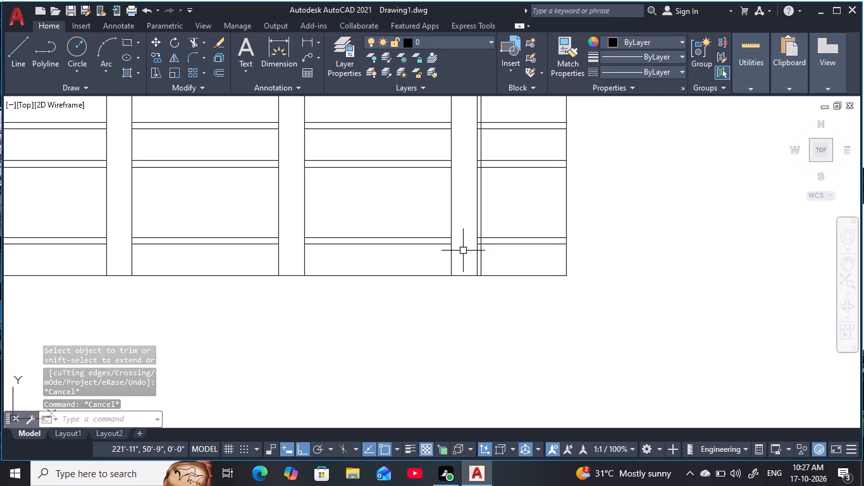
pyautogui.press('Escape')
pyautogui.press('Escape')
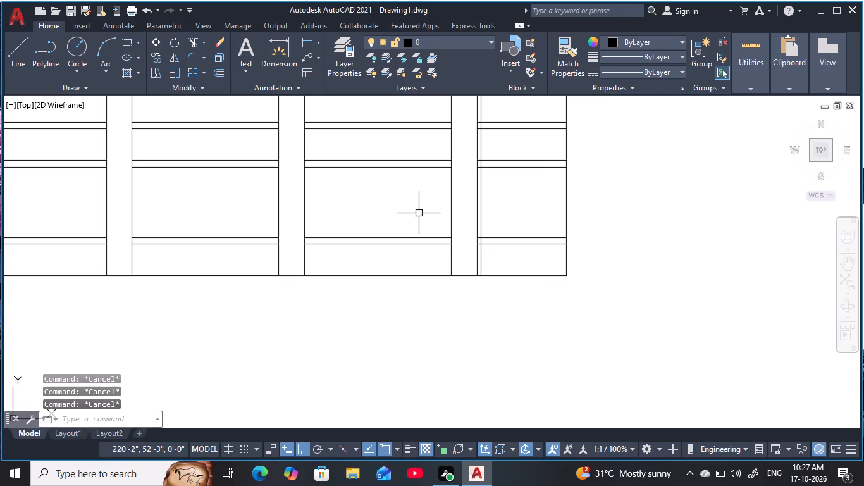
pyautogui.press('Escape')
pyautogui.press('Escape')
pyautogui.press('Escape')
pyautogui.press('Escape')
# Trim away the uppermost pair of horizontal rail lines in the central bay of the lower storey.
pyautogui.scroll(-3, 330, 224)
pyautogui.moveTo(224, 213); pyautogui.dragTo(399, 223, button='middle')
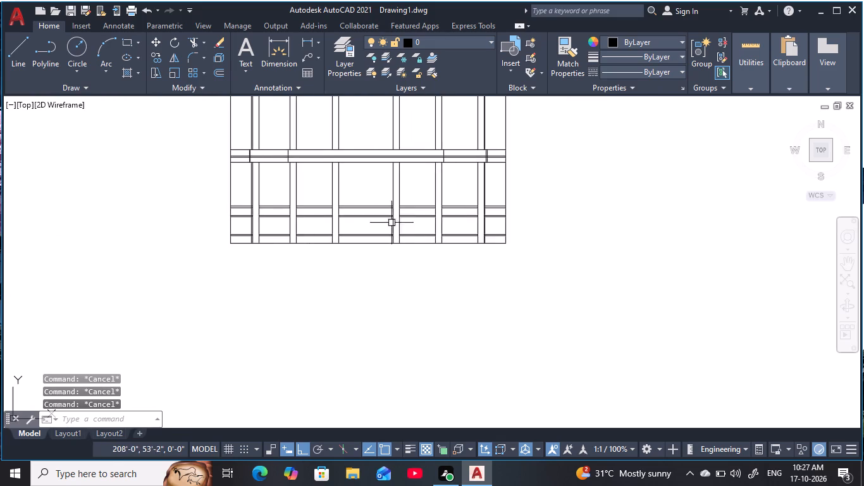
pyautogui.scroll(2, 369, 208)
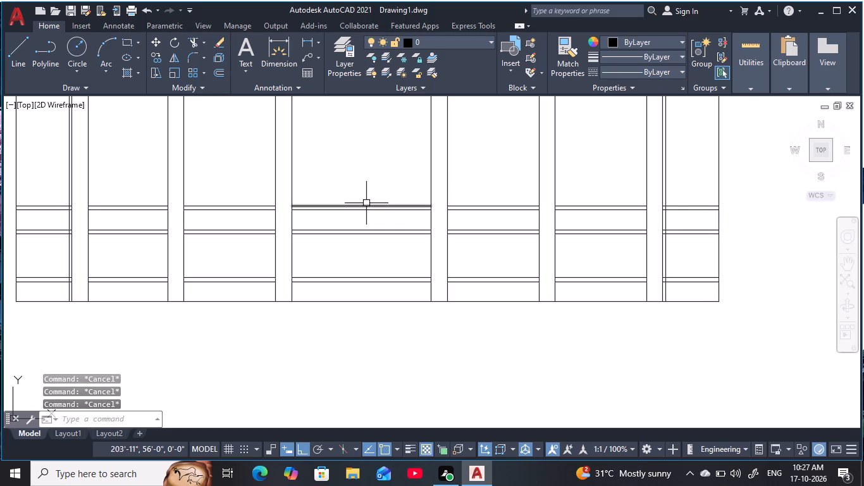
pyautogui.press('Escape')
pyautogui.press('Escape')
pyautogui.press('t')
pyautogui.press('r')
pyautogui.press('space')
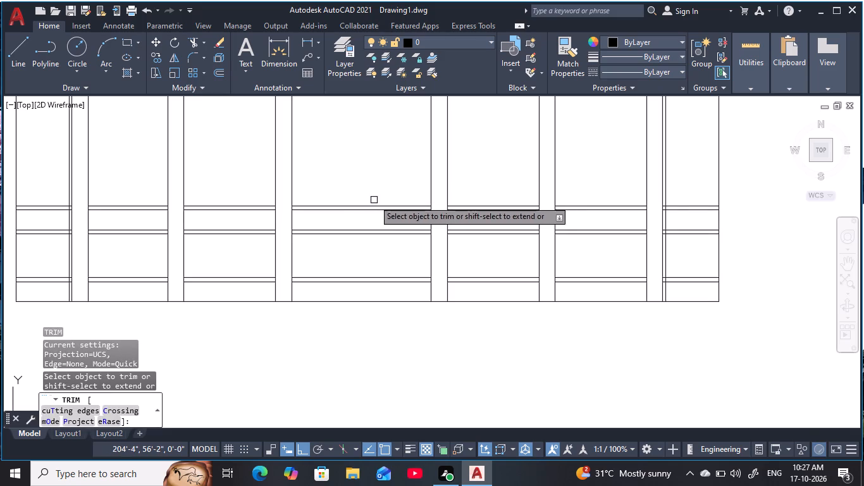
pyautogui.click(378, 221)
pyautogui.click(363, 185)
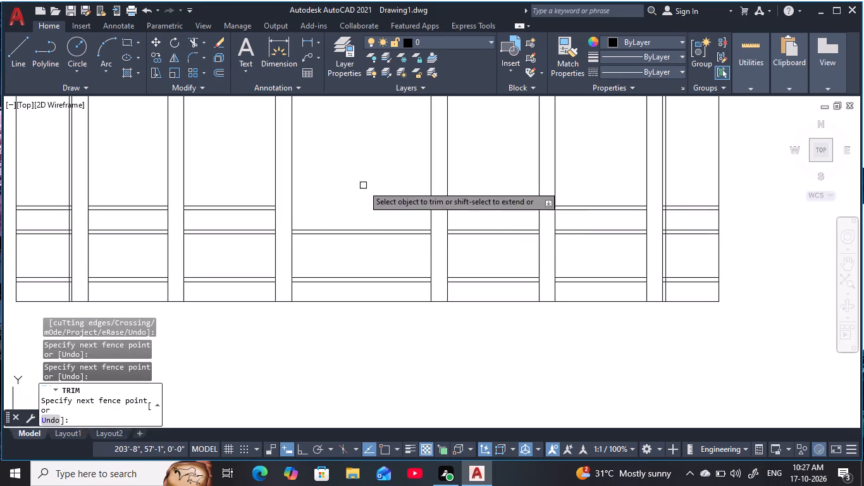
pyautogui.scroll(-1, 368, 170)
pyautogui.moveTo(368, 170); pyautogui.dragTo(356, 197, button='middle')
pyautogui.scroll(1, 358, 220)
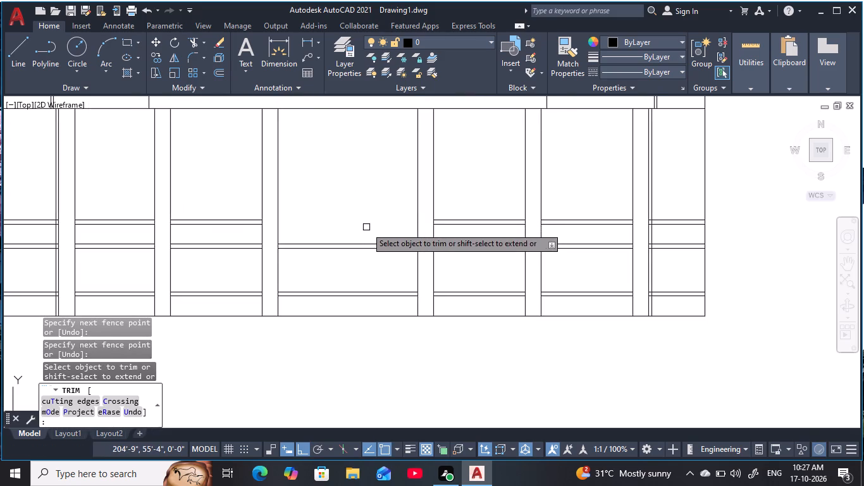
pyautogui.moveTo(367, 227); pyautogui.dragTo(359, 211, button='middle')
pyautogui.scroll(1, 362, 215)
pyautogui.press('Escape')
pyautogui.press('Escape')
pyautogui.press('Escape')
pyautogui.press('Escape')
# Offset the central bay's right-hand column edge 1'6" inward into the bay.
pyautogui.press('o')
pyautogui.press('space')
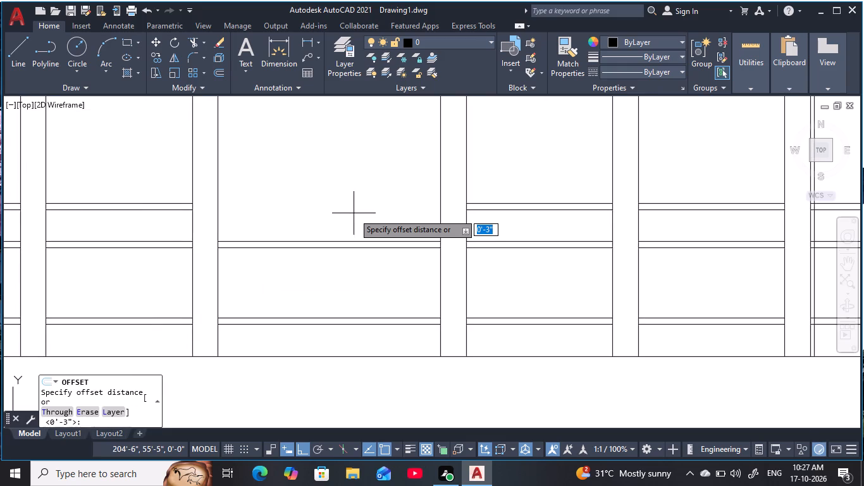
pyautogui.press('1')
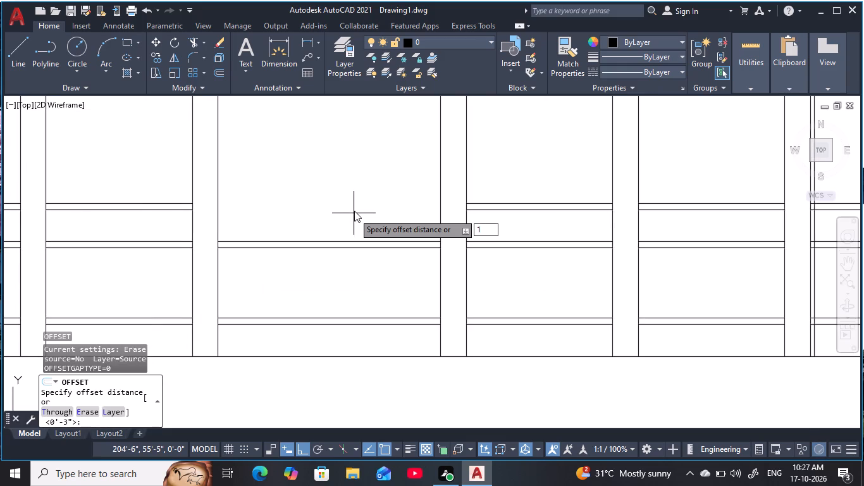
pyautogui.press("'")
pyautogui.press('6')
pyautogui.press('space')
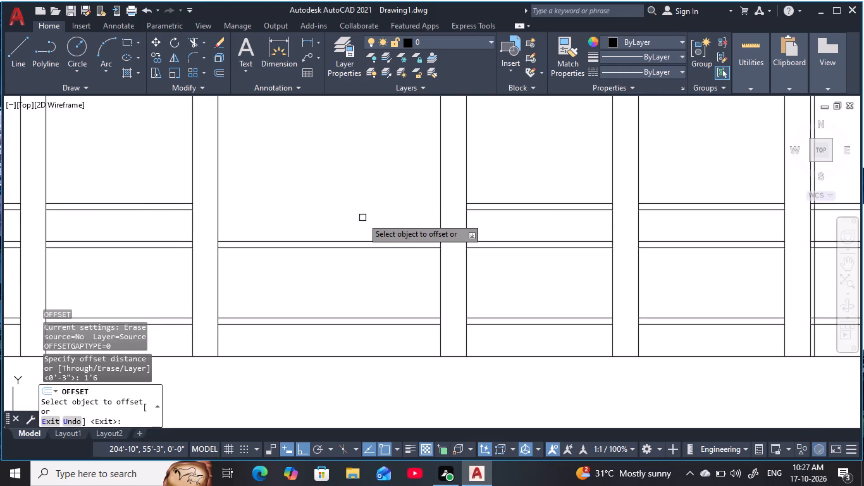
pyautogui.click(443, 276)
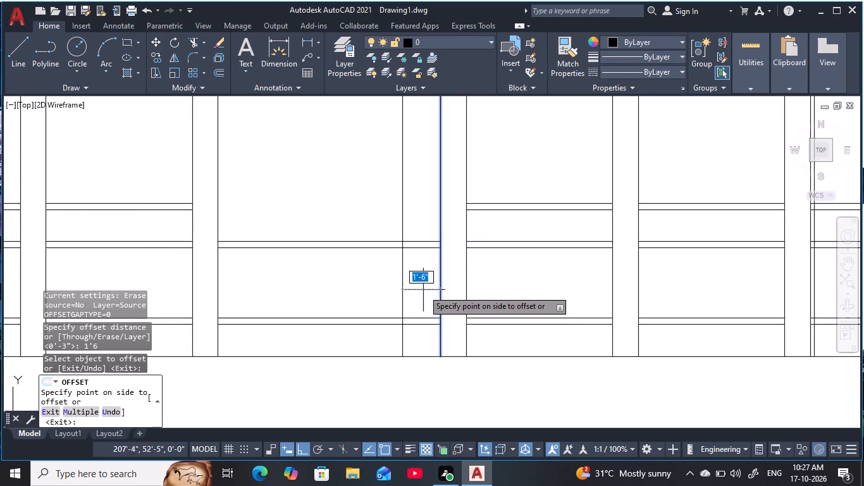
pyautogui.click(368, 289)
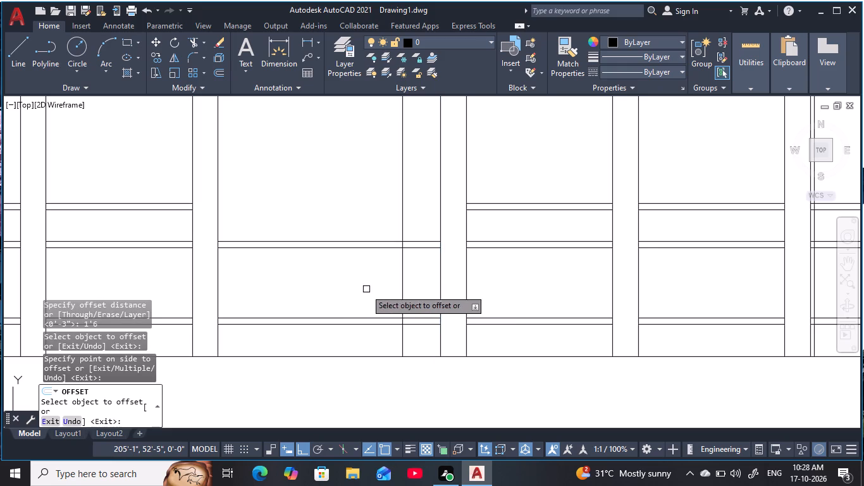
# Offset the central bay's left-hand column edge 1'6" inward into the bay.
pyautogui.click(219, 271)
pyautogui.click(295, 277)
pyautogui.press('Escape')
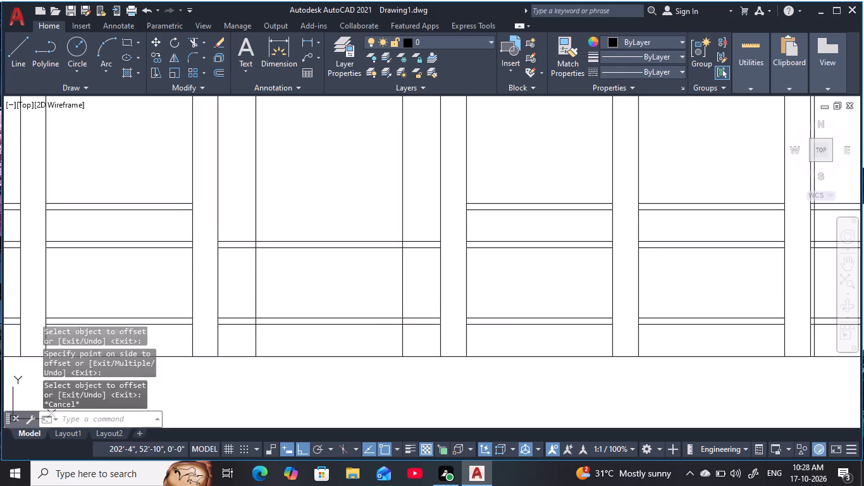
pyautogui.press('Escape')
pyautogui.press('Escape')
pyautogui.press('Escape')
pyautogui.press('Escape')
pyautogui.press('Escape')
pyautogui.press('Escape')
pyautogui.press('Escape')
pyautogui.press('Escape')
pyautogui.press('Escape')
pyautogui.press('Escape')
pyautogui.press('Escape')
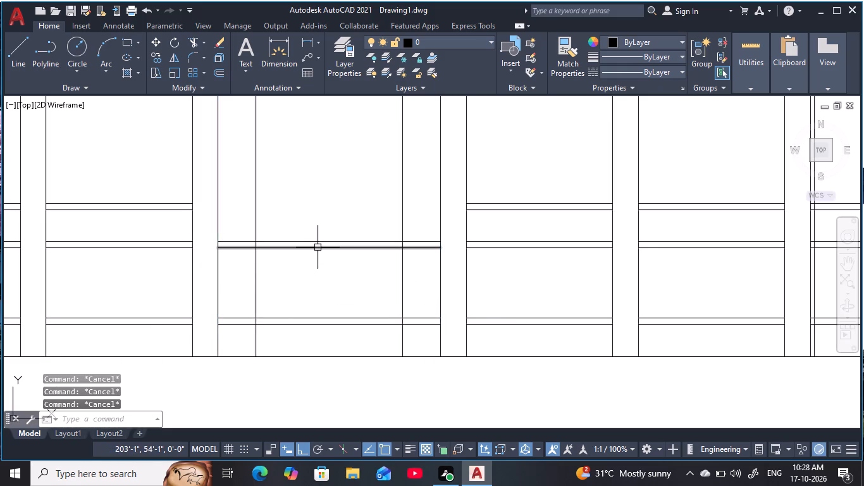
pyautogui.press('Escape')
pyautogui.press('Escape')
pyautogui.press('Escape')
pyautogui.press('Escape')
pyautogui.press('Escape')
pyautogui.press('Escape')
# Extend the uppermost rail pairs of both neighbouring bays through the flanking columns to the two offset lines in the central bay.
pyautogui.write('ex')
pyautogui.press('space')
pyautogui.click(161, 185)
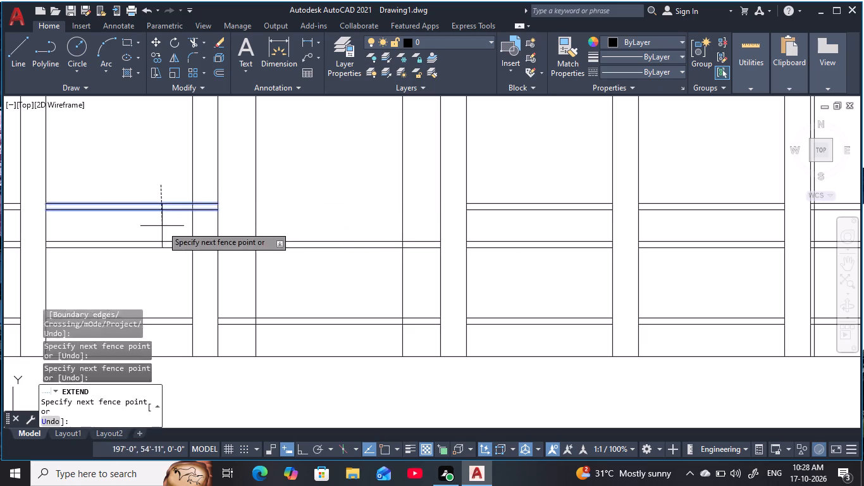
pyautogui.click(162, 226)
pyautogui.click(154, 163)
pyautogui.click(167, 225)
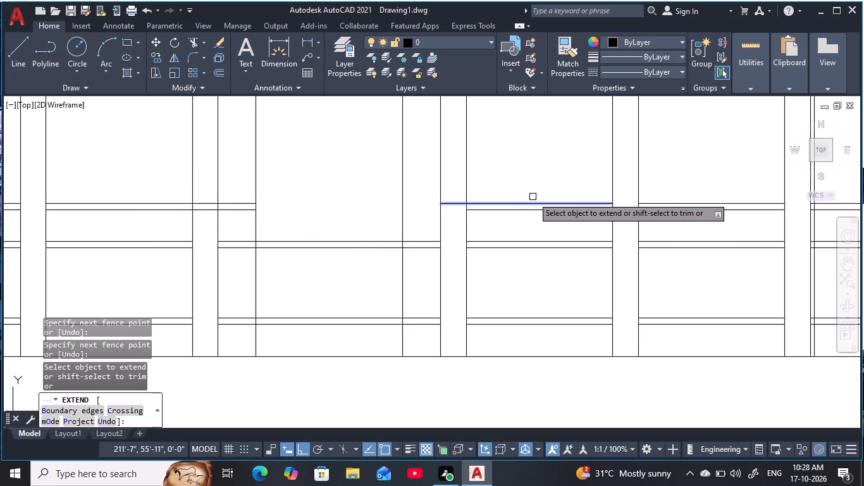
pyautogui.click(532, 192)
pyautogui.click(513, 230)
pyautogui.click(516, 188)
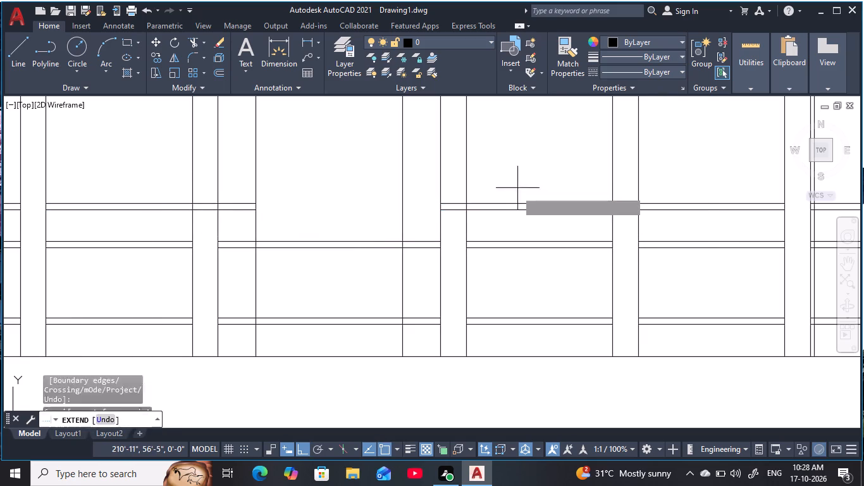
pyautogui.click(510, 221)
pyautogui.press('Escape')
pyautogui.press('Escape')
pyautogui.press('Escape')
pyautogui.press('Escape')
pyautogui.press('Escape')
pyautogui.press('Escape')
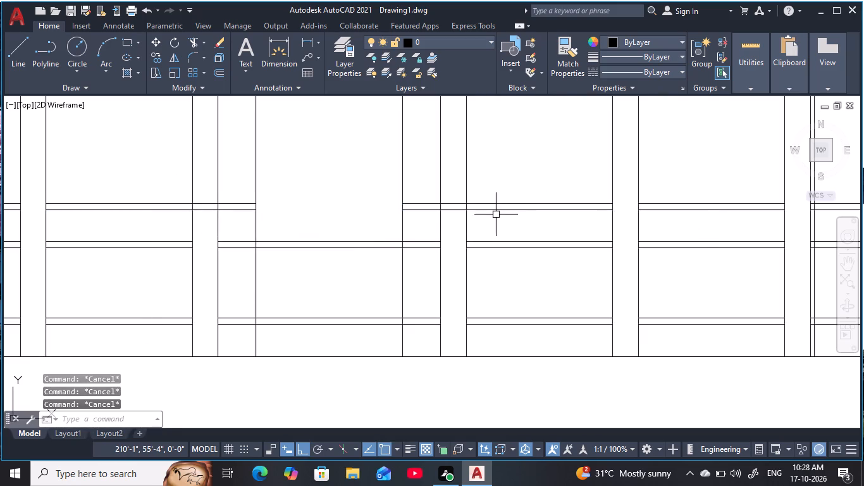
# Trim off the parts of the two offset vertical lines that rise above the uppermost rails in the central bay.
pyautogui.write('tr')
pyautogui.press('space')
pyautogui.click(418, 184)
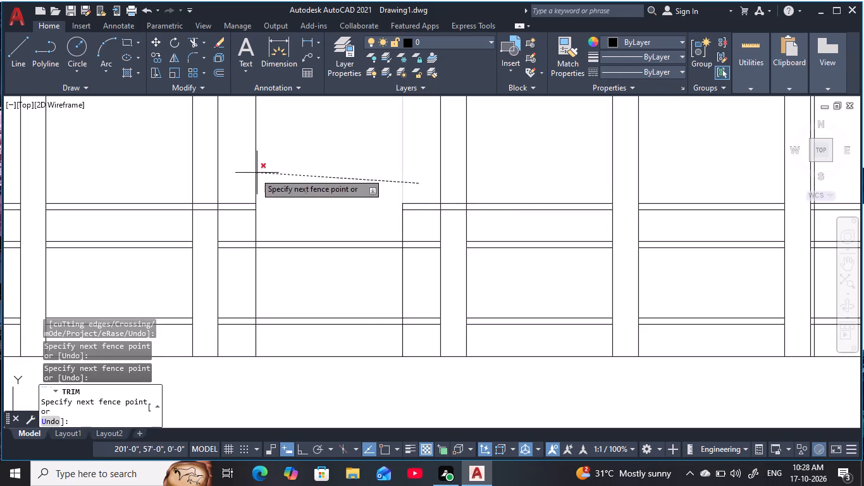
pyautogui.click(239, 174)
pyautogui.scroll(-1, 304, 165)
pyautogui.middleClick(309, 167)
pyautogui.press('Escape')
pyautogui.press('Escape')
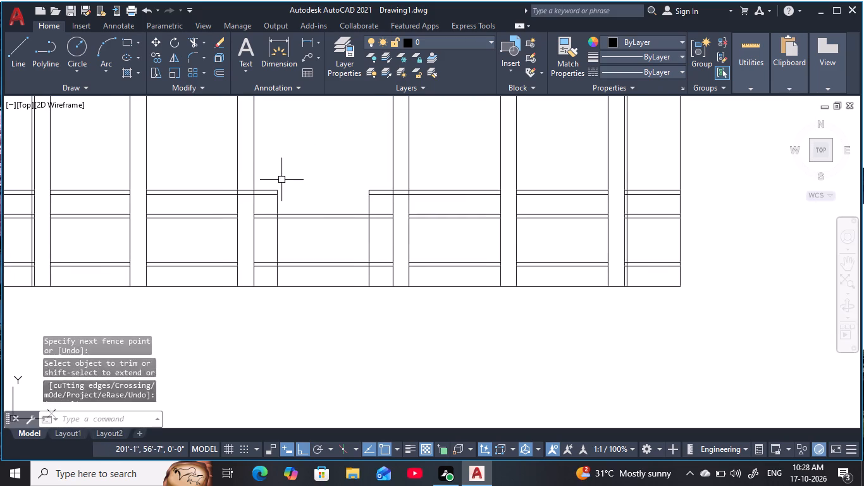
pyautogui.press('Escape')
pyautogui.press('Escape')
# Trim the extended uppermost rail pair out of the two columns flanking the central bay.
pyautogui.press('space')
pyautogui.scroll(3, 245, 193)
pyautogui.click(249, 170)
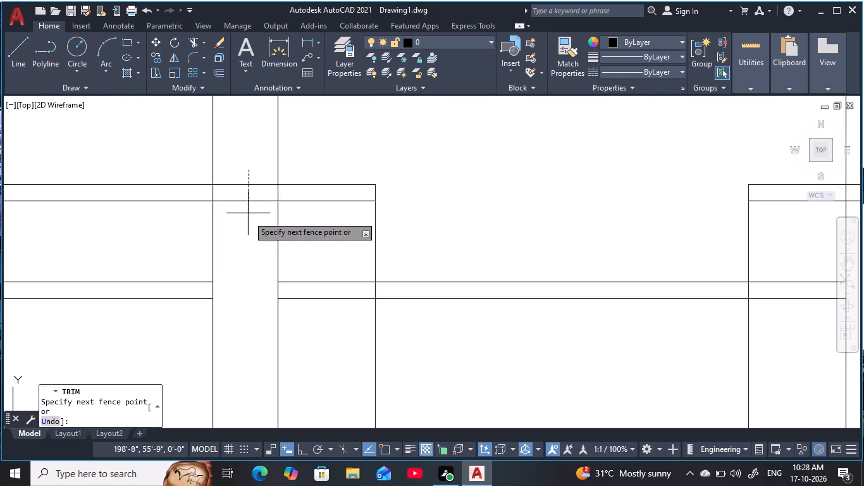
pyautogui.click(251, 237)
pyautogui.scroll(-4, 368, 233)
pyautogui.moveTo(443, 233); pyautogui.dragTo(340, 230, button='middle')
pyautogui.scroll(5, 371, 231)
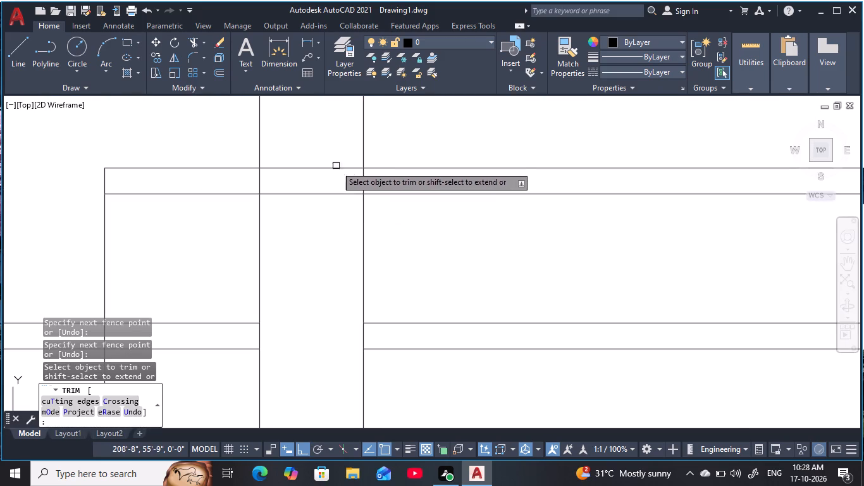
pyautogui.click(332, 147)
pyautogui.click(314, 227)
pyautogui.scroll(-3, 311, 225)
pyautogui.moveTo(313, 225); pyautogui.dragTo(439, 225, button='middle')
pyautogui.press('Escape')
pyautogui.press('Escape')
pyautogui.press('Escape')
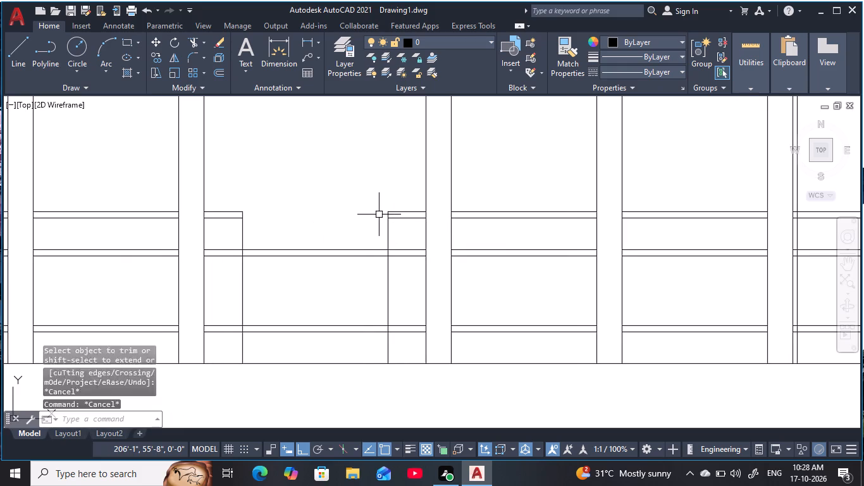
pyautogui.press('Escape')
pyautogui.press('Escape')
pyautogui.press('Escape')
pyautogui.press('Escape')
pyautogui.press('Escape')
pyautogui.press('Escape')
pyautogui.press('Escape')
pyautogui.press('Escape')
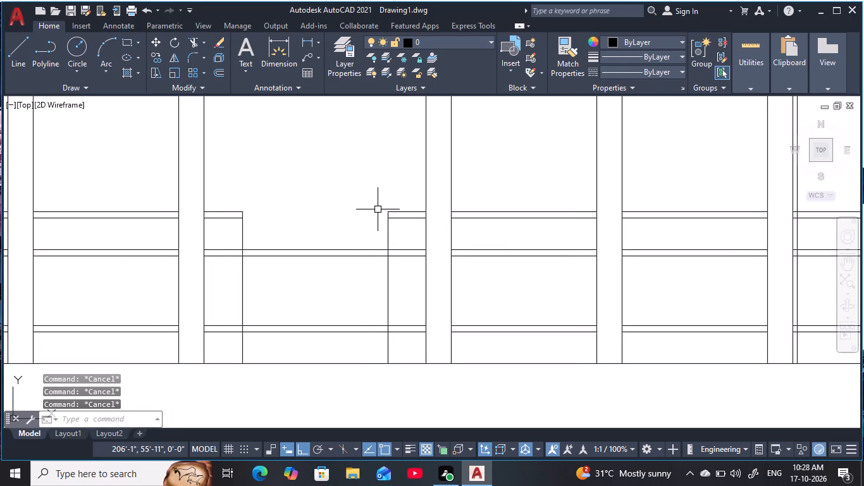
pyautogui.press('Escape')
pyautogui.press('Escape')
pyautogui.press('Escape')
pyautogui.press('Escape')
pyautogui.press('Escape')
pyautogui.press('Escape')
pyautogui.press('Escape')
pyautogui.press('Escape')
pyautogui.press('Escape')
# Offset the two shortened vertical lines in the central bay 9" inward to form the inner post edges.
pyautogui.write('o')
pyautogui.press('space')
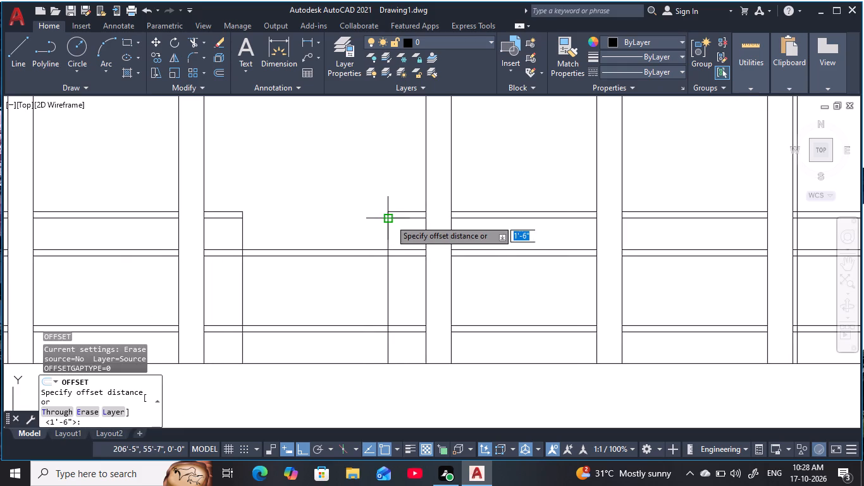
pyautogui.press('9')
pyautogui.press('space')
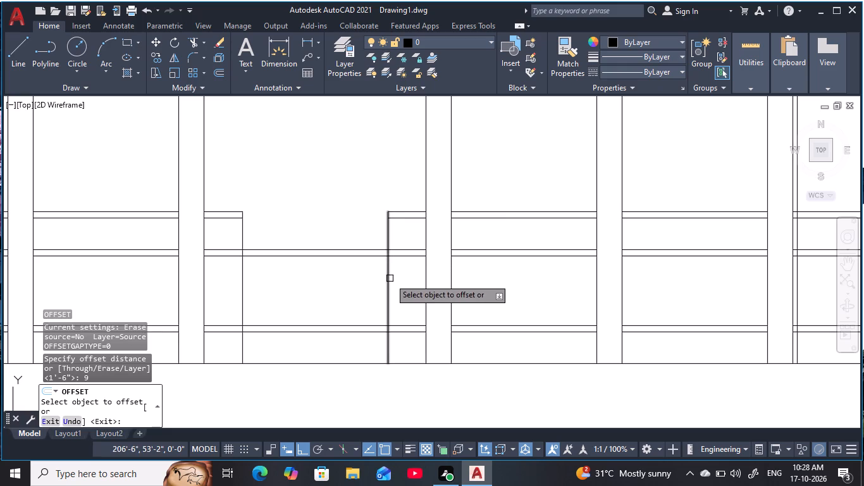
pyautogui.click(390, 280)
pyautogui.click(361, 285)
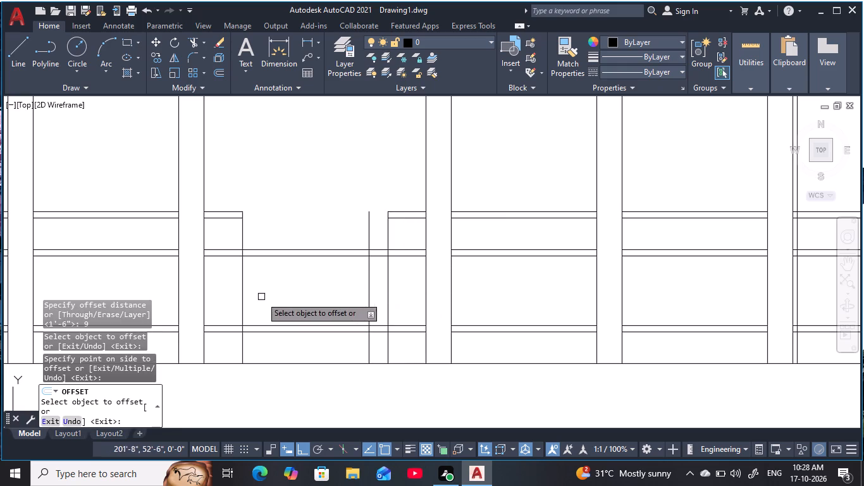
pyautogui.click(241, 297)
pyautogui.click(299, 305)
pyautogui.press('Escape')
pyautogui.press('Escape')
pyautogui.press('Escape')
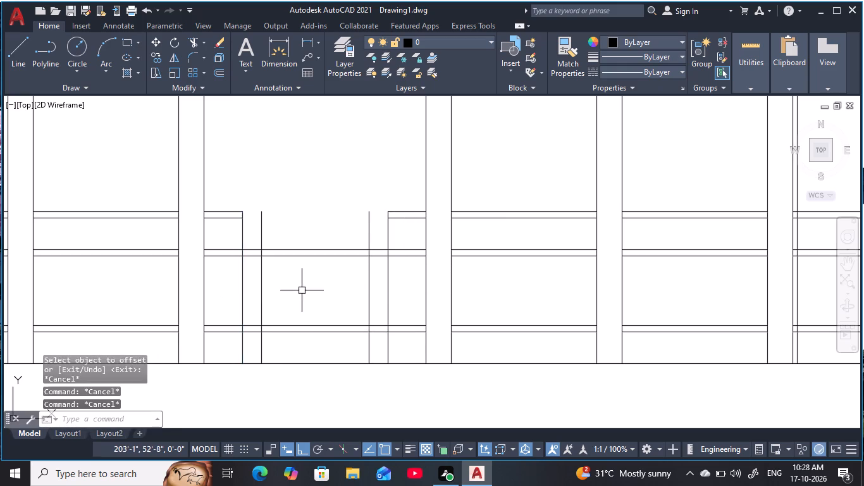
pyautogui.press('Escape')
pyautogui.press('Escape')
pyautogui.press('Escape')
pyautogui.press('Escape')
pyautogui.press('Escape')
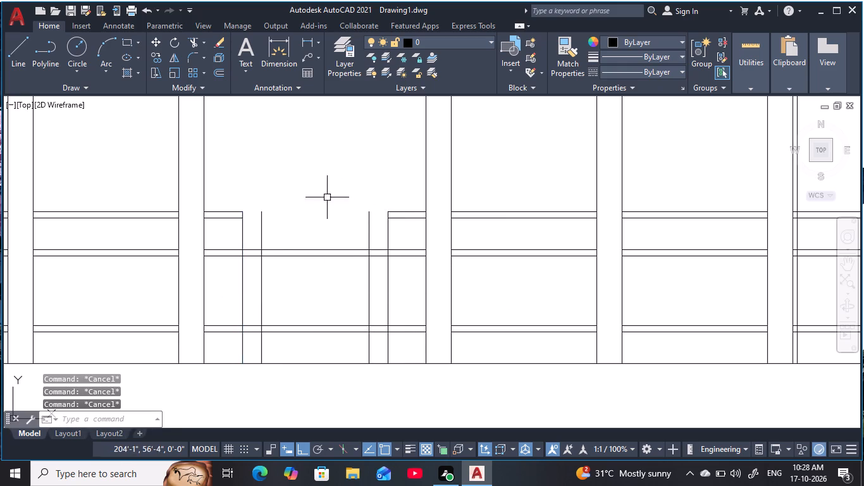
pyautogui.press('Escape')
pyautogui.press('Escape')
pyautogui.press('Escape')
pyautogui.press('Escape')
pyautogui.press('Escape')
pyautogui.press('Escape')
pyautogui.press('Escape')
pyautogui.press('Escape')
pyautogui.press('Escape')
pyautogui.press('Escape')
pyautogui.press('Escape')
pyautogui.press('Escape')
pyautogui.press('Escape')
# Offset the top line of each short rail stub in the central bay 6" upward.
pyautogui.moveTo(291, 230); pyautogui.dragTo(293, 245, button='middle')
pyautogui.press('Escape')
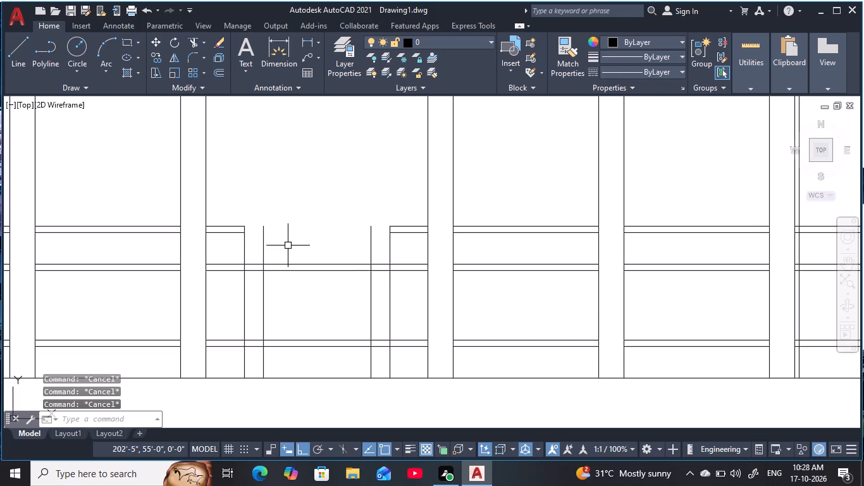
pyautogui.scroll(1, 287, 246)
pyautogui.middleClick(287, 246)
pyautogui.press('Escape')
pyautogui.press('Escape')
pyautogui.press('Escape')
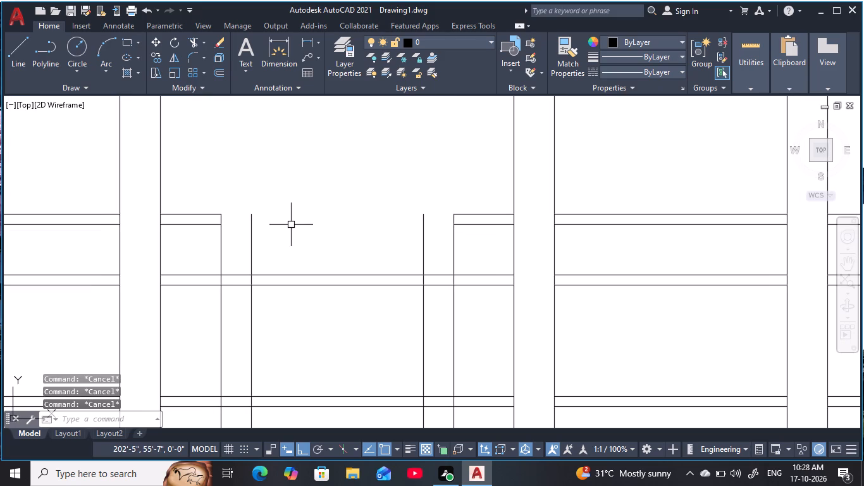
pyautogui.press('o')
pyautogui.press('space')
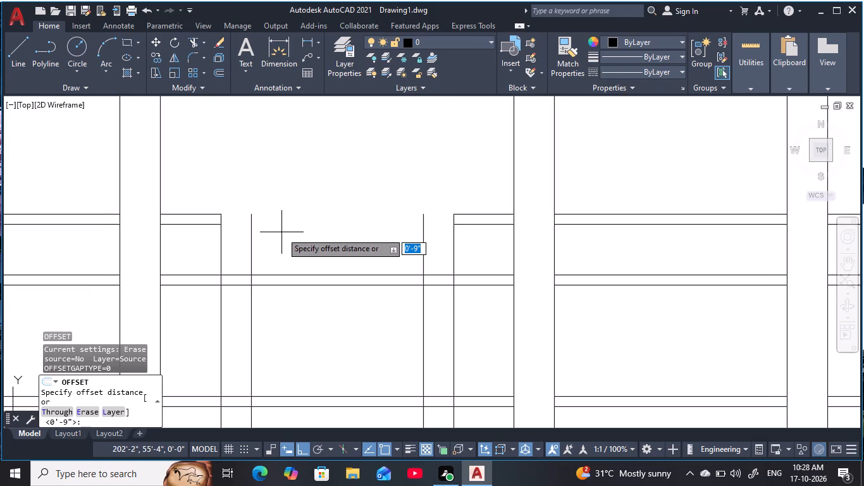
pyautogui.write('6')
pyautogui.press('space')
pyautogui.click(187, 215)
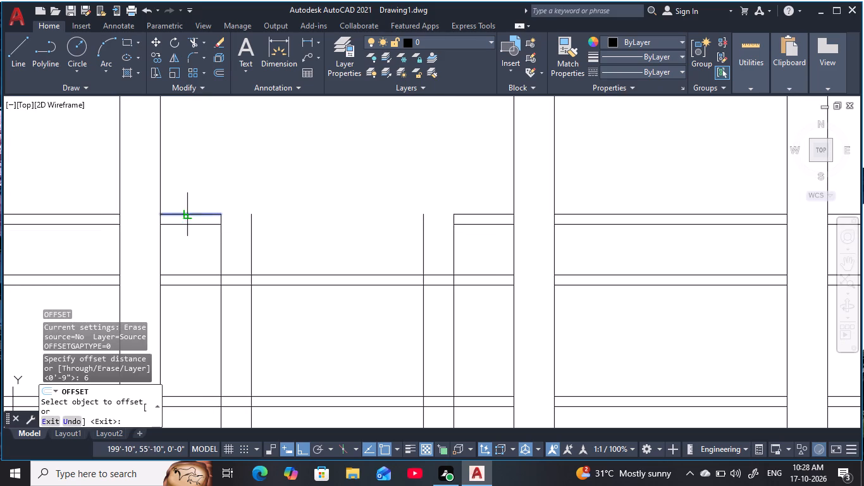
pyautogui.click(202, 168)
pyautogui.click(471, 216)
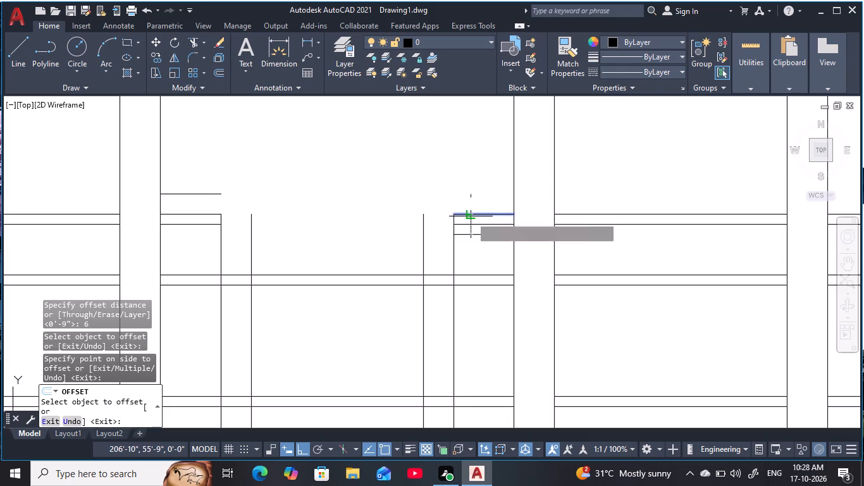
pyautogui.click(467, 180)
pyautogui.press('Escape')
pyautogui.press('Escape')
pyautogui.press('Escape')
pyautogui.press('Escape')
pyautogui.press('Escape')
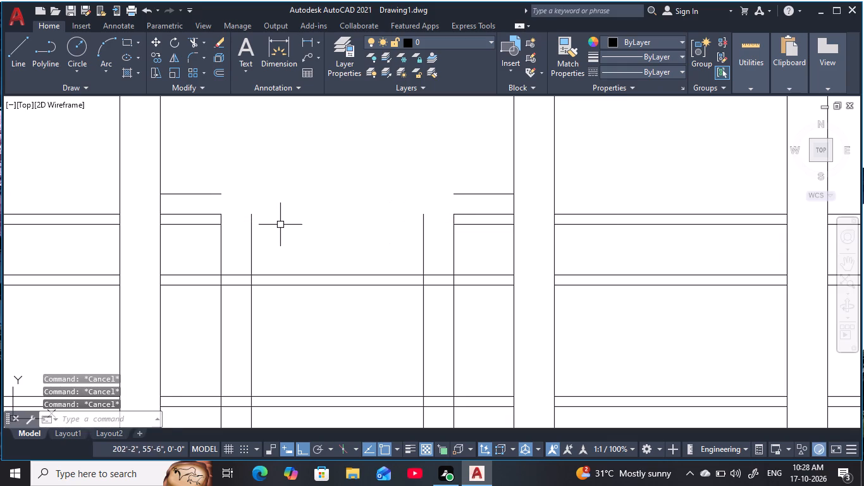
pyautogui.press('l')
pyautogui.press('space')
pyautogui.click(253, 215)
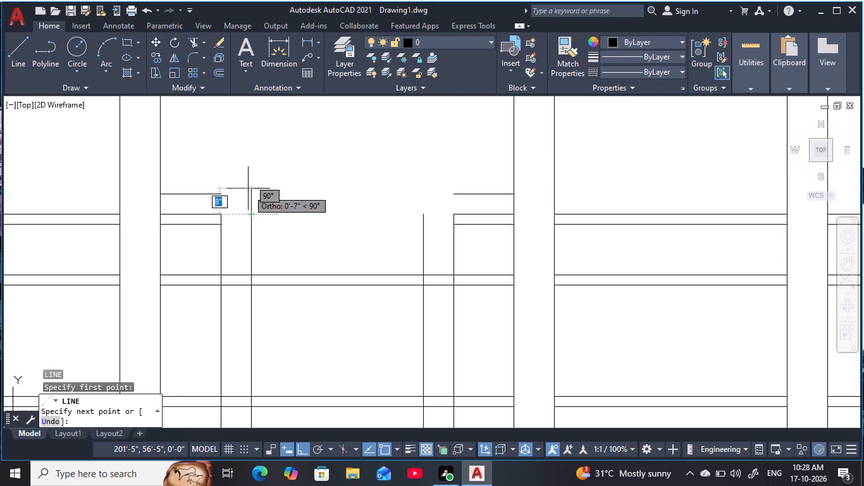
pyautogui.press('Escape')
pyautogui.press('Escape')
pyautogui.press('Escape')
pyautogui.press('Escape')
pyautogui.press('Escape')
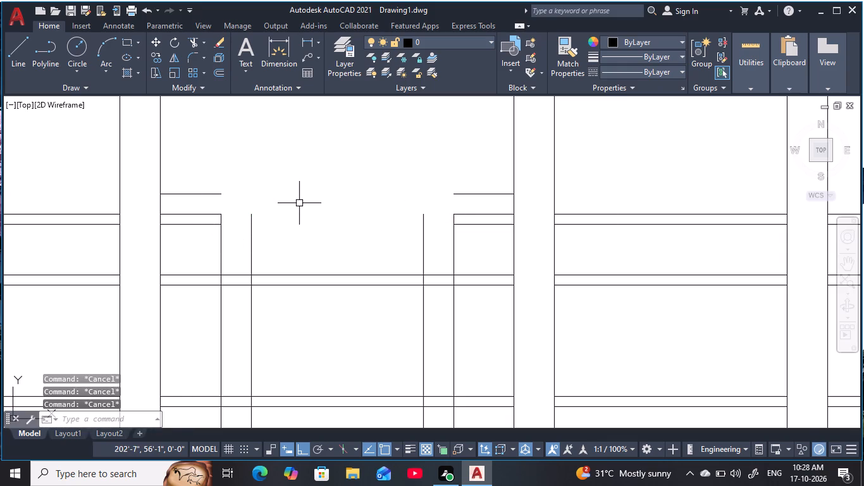
# Fillet each raised horizontal line with the adjacent inner post edge into a square corner on both sides of the central bay.
pyautogui.press('f')
pyautogui.press('space')
pyautogui.click(213, 194)
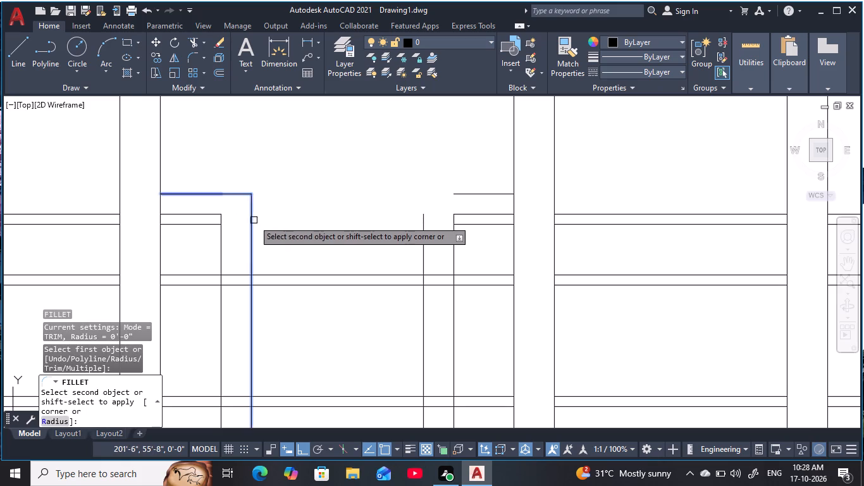
pyautogui.click(251, 227)
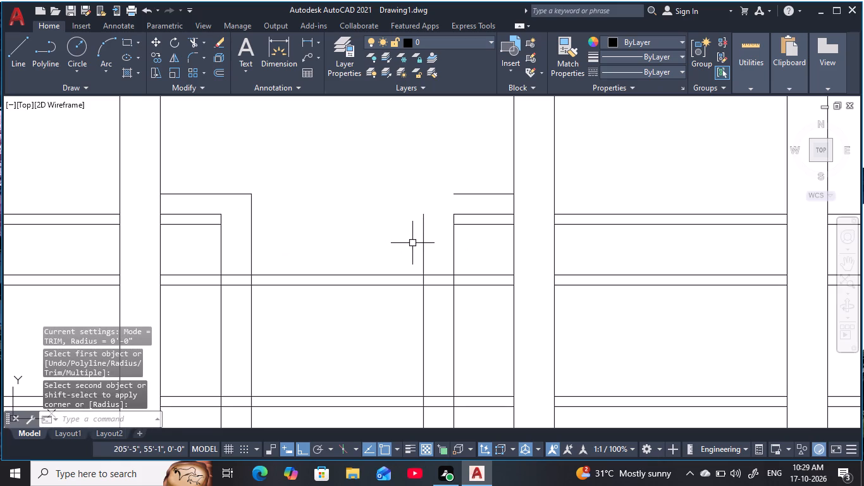
pyautogui.press('space')
pyautogui.click(423, 237)
pyautogui.click(470, 196)
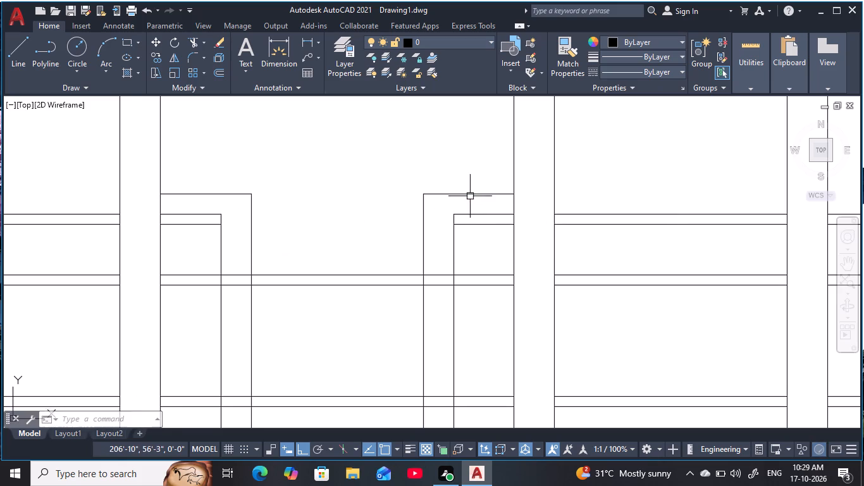
pyautogui.press('Escape')
pyautogui.press('Escape')
pyautogui.press('Escape')
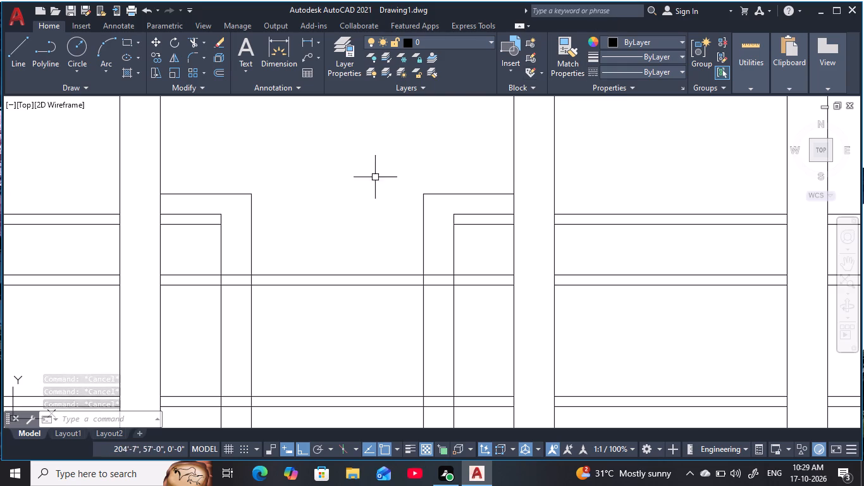
pyautogui.press('Escape')
pyautogui.press('Escape')
pyautogui.press('Escape')
pyautogui.press('Escape')
# Extend the outer edges of both central bay posts up to the raised top lines.
pyautogui.write('ex')
pyautogui.press('space')
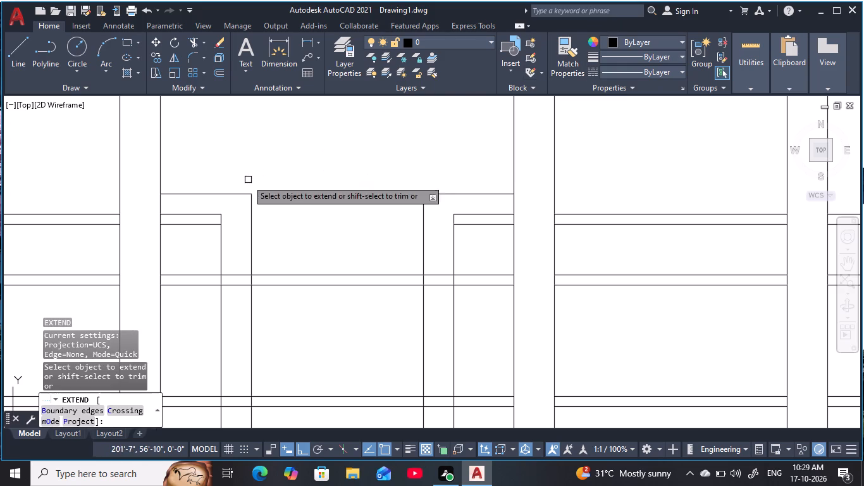
pyautogui.click(222, 244)
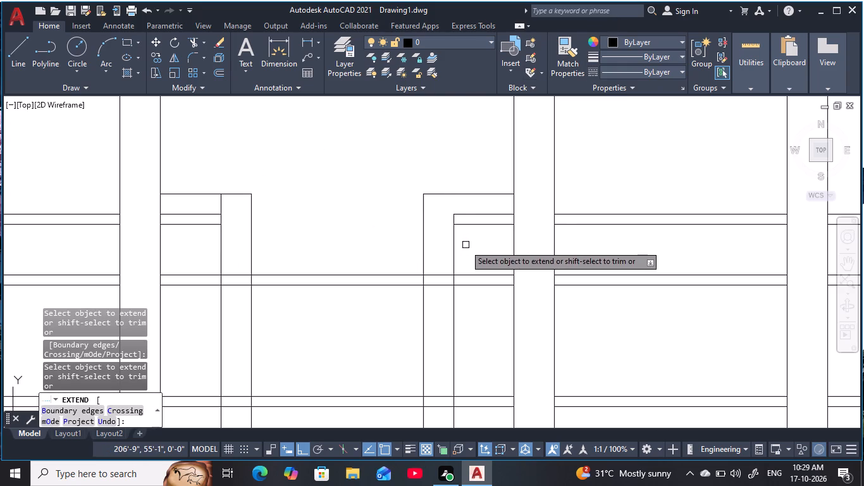
pyautogui.click(452, 245)
pyautogui.press('Escape')
pyautogui.press('Escape')
pyautogui.press('Escape')
pyautogui.press('Escape')
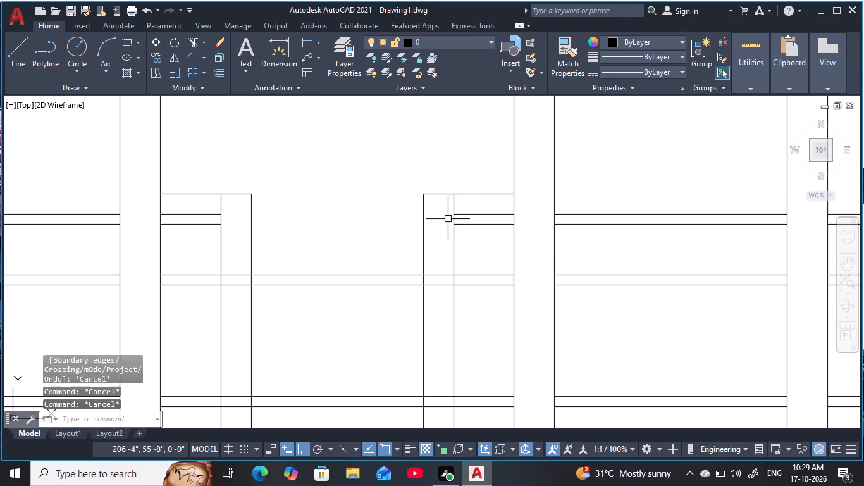
# Trim the raised top lines between each central bay post and its neighbouring column.
pyautogui.press('t')
pyautogui.press('r')
pyautogui.press('space')
pyautogui.click(474, 197)
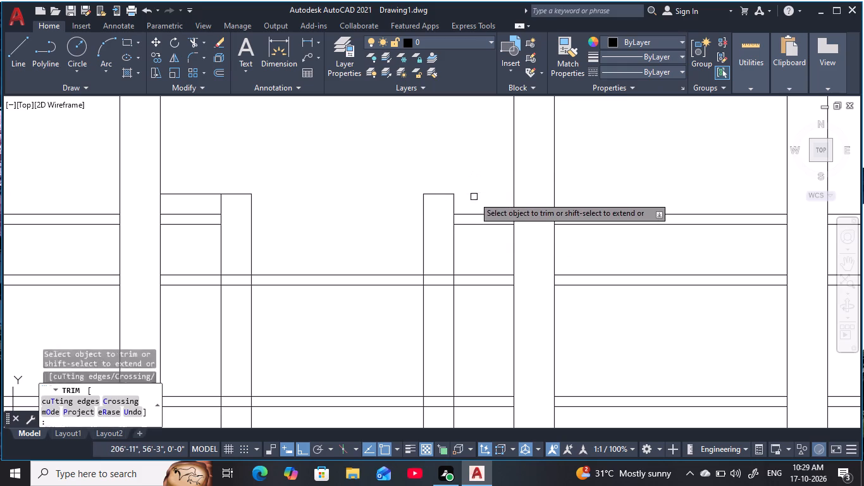
pyautogui.click(187, 196)
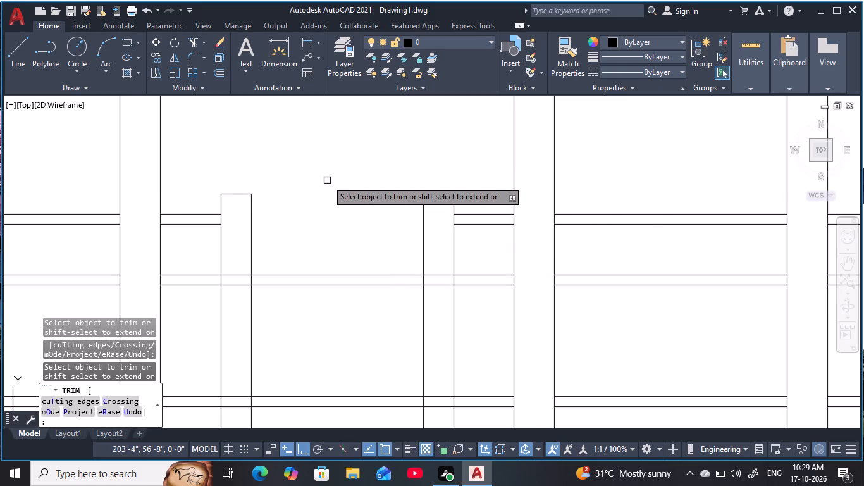
pyautogui.press('Escape')
pyautogui.press('Escape')
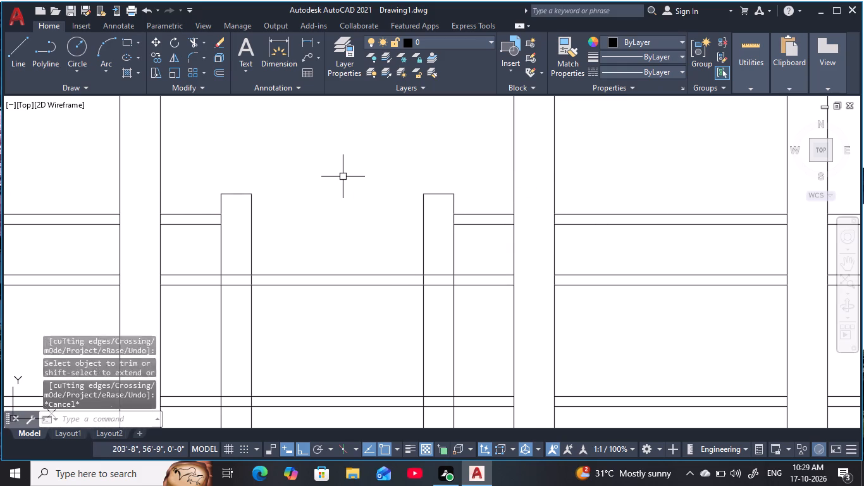
pyautogui.press('Escape')
pyautogui.press('Escape')
pyautogui.press('Escape')
pyautogui.press('Escape')
pyautogui.press('Escape')
pyautogui.press('Escape')
pyautogui.press('Escape')
pyautogui.press('Escape')
pyautogui.press('Escape')
pyautogui.press('Escape')
pyautogui.press('Escape')
pyautogui.press('Escape')
pyautogui.press('Escape')
pyautogui.press('Escape')
pyautogui.press('Escape')
pyautogui.press('Escape')
pyautogui.press('Escape')
pyautogui.press('Escape')
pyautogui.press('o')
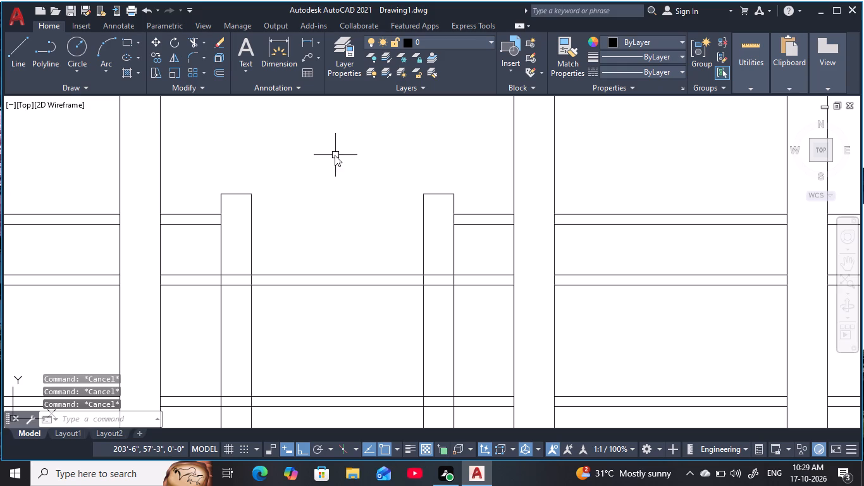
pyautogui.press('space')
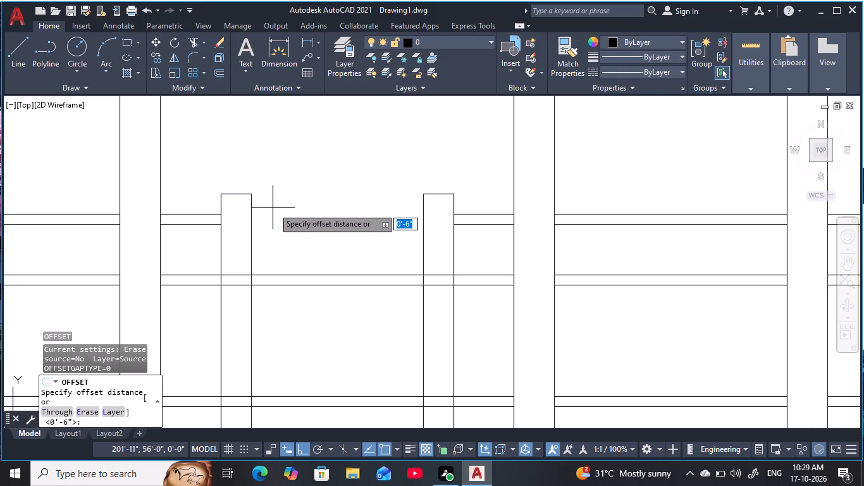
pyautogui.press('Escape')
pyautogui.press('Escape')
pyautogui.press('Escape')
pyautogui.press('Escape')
# Trim away the horizontal top line of both central bay posts, leaving the post tops open.
pyautogui.write('tr')
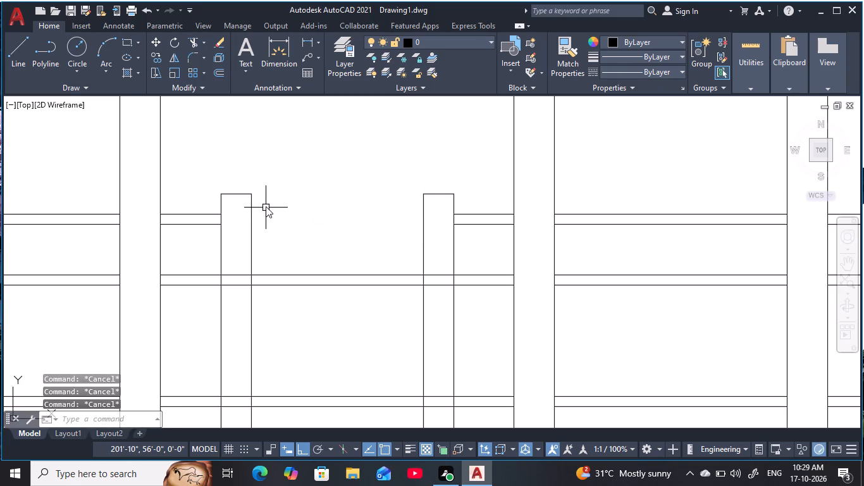
pyautogui.press('r')
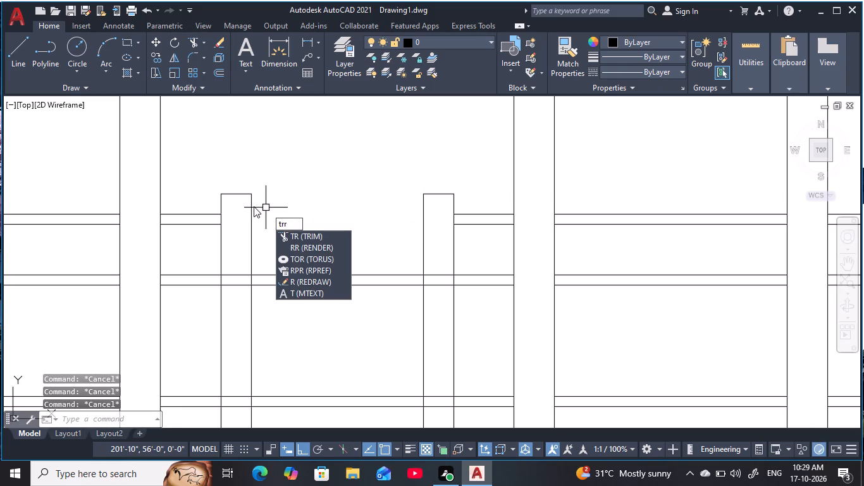
pyautogui.press('BackSpace')
pyautogui.press('space')
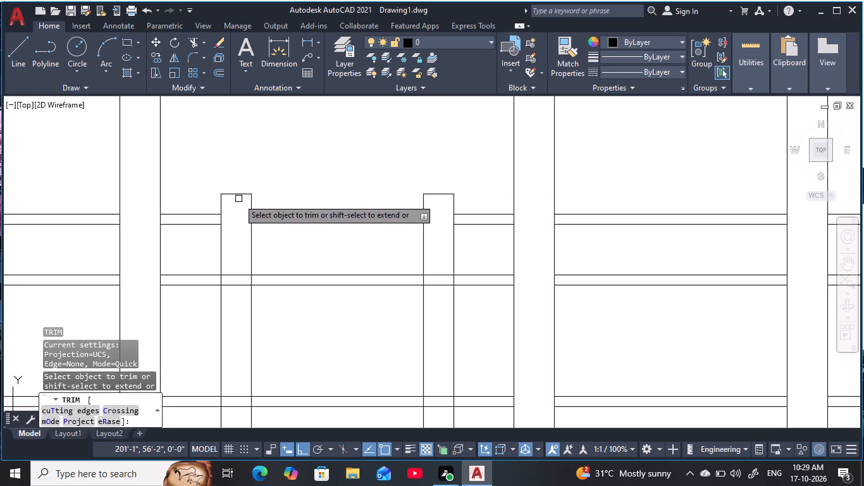
pyautogui.click(237, 194)
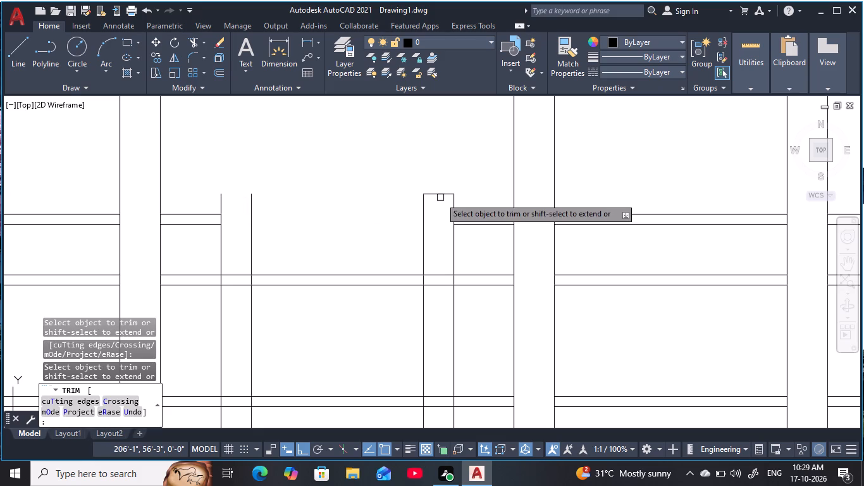
pyautogui.click(445, 195)
pyautogui.press('Escape')
pyautogui.press('Escape')
pyautogui.press('Escape')
pyautogui.press('Escape')
pyautogui.press('Escape')
pyautogui.press('Escape')
pyautogui.press('Escape')
pyautogui.press('Escape')
pyautogui.press('Escape')
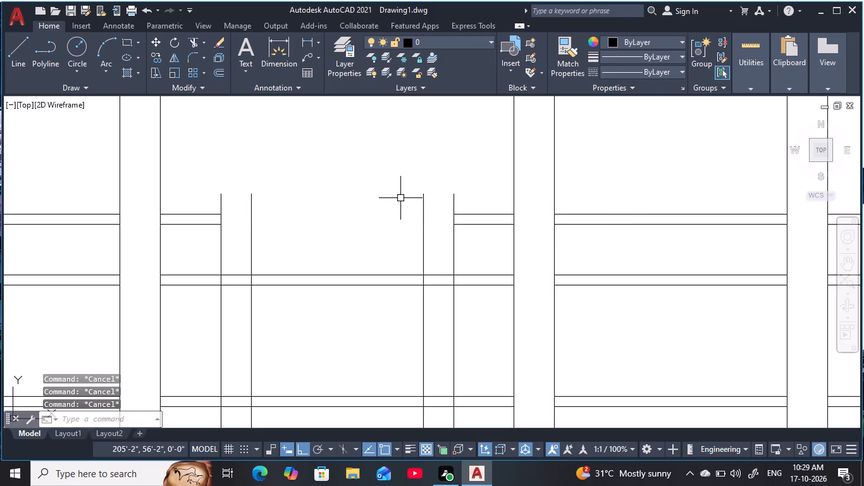
# Fillet the two parallel vertical edges of each central bay post into a semicircular top.
pyautogui.write('f')
pyautogui.press('space')
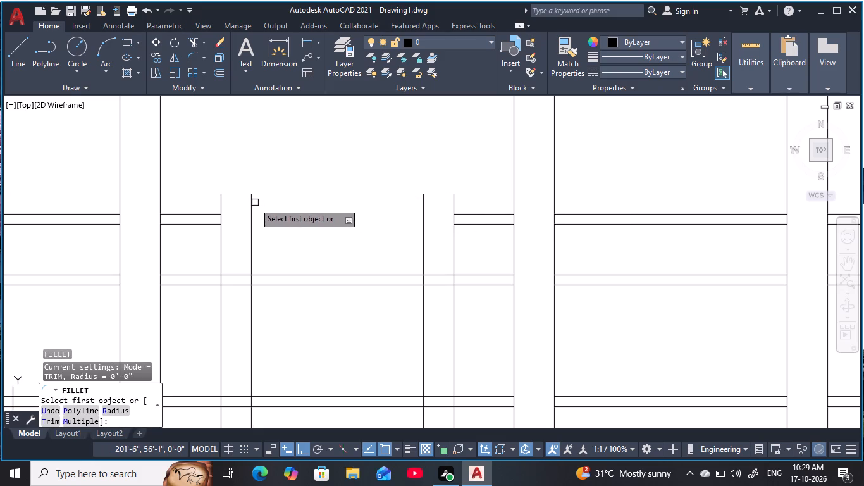
pyautogui.click(252, 203)
pyautogui.click(221, 208)
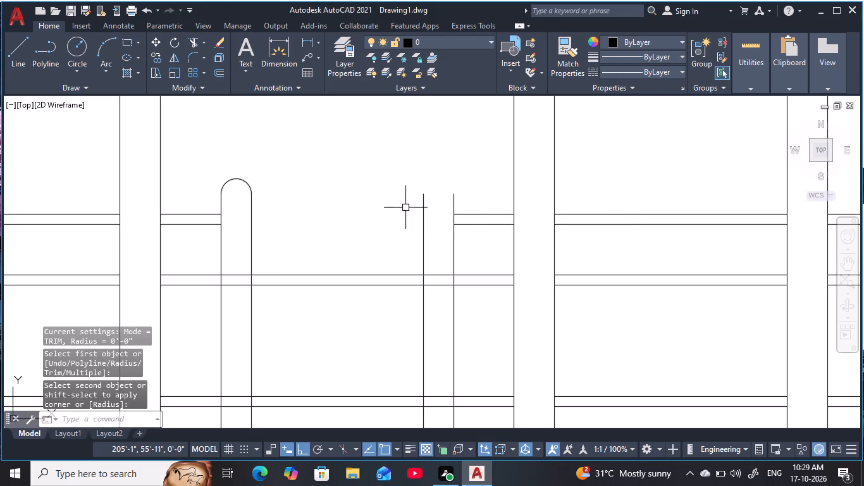
pyautogui.press('space')
pyautogui.click(426, 216)
pyautogui.click(454, 208)
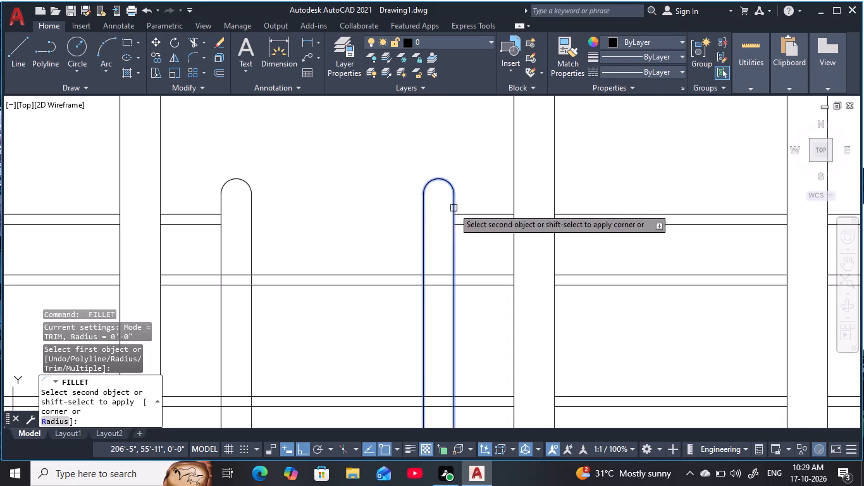
pyautogui.press('Escape')
pyautogui.scroll(-2, 356, 225)
pyautogui.middleClick(357, 225)
pyautogui.press('Escape')
pyautogui.press('Escape')
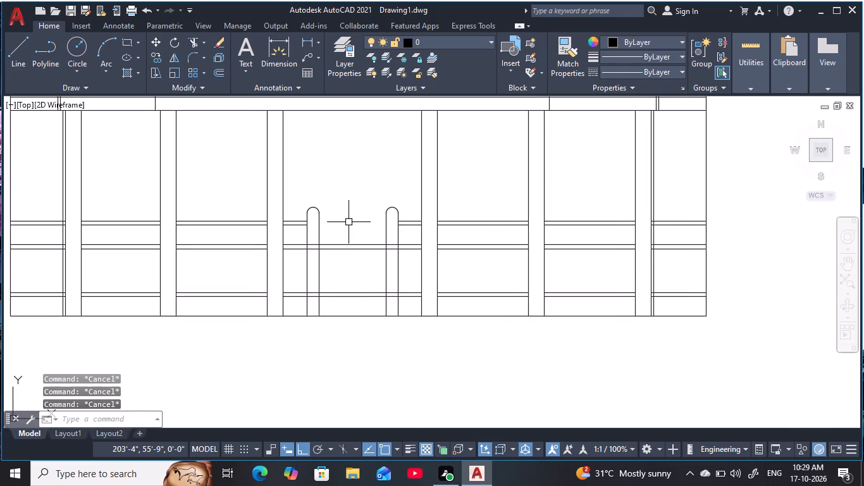
pyautogui.press('Escape')
pyautogui.press('Escape')
pyautogui.press('Escape')
pyautogui.press('Escape')
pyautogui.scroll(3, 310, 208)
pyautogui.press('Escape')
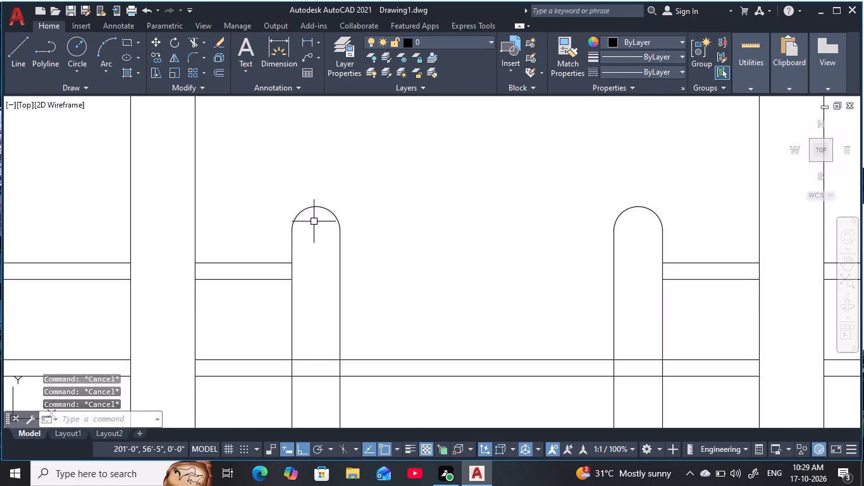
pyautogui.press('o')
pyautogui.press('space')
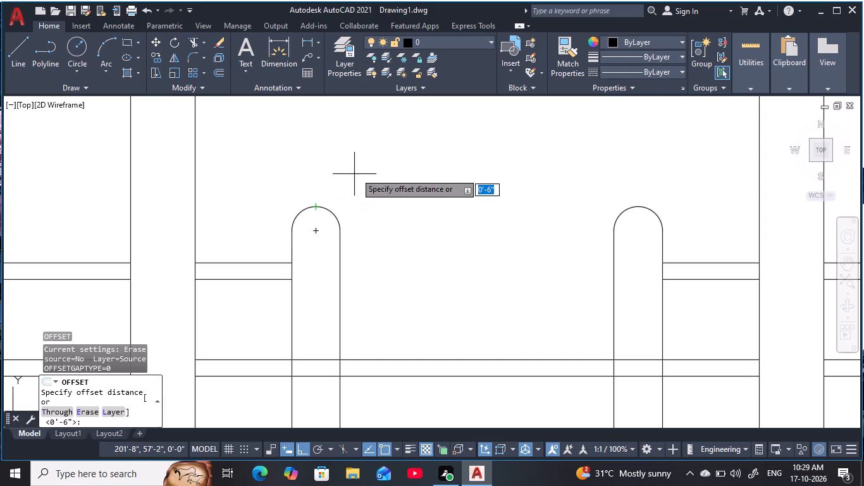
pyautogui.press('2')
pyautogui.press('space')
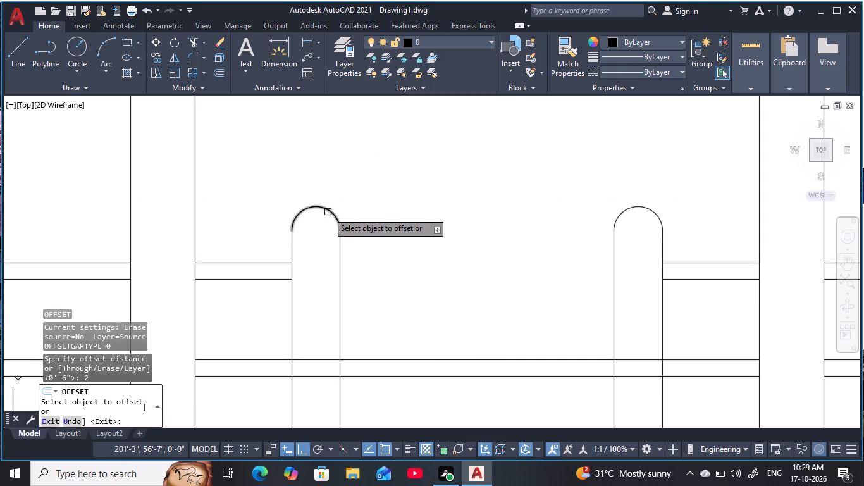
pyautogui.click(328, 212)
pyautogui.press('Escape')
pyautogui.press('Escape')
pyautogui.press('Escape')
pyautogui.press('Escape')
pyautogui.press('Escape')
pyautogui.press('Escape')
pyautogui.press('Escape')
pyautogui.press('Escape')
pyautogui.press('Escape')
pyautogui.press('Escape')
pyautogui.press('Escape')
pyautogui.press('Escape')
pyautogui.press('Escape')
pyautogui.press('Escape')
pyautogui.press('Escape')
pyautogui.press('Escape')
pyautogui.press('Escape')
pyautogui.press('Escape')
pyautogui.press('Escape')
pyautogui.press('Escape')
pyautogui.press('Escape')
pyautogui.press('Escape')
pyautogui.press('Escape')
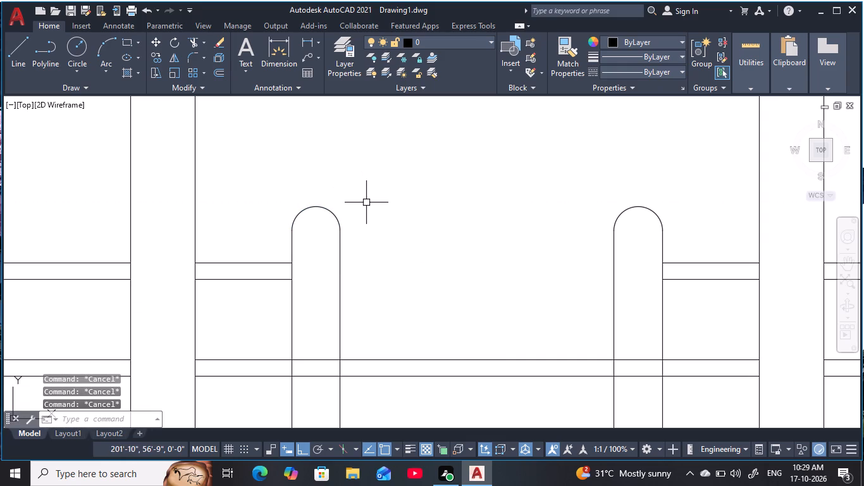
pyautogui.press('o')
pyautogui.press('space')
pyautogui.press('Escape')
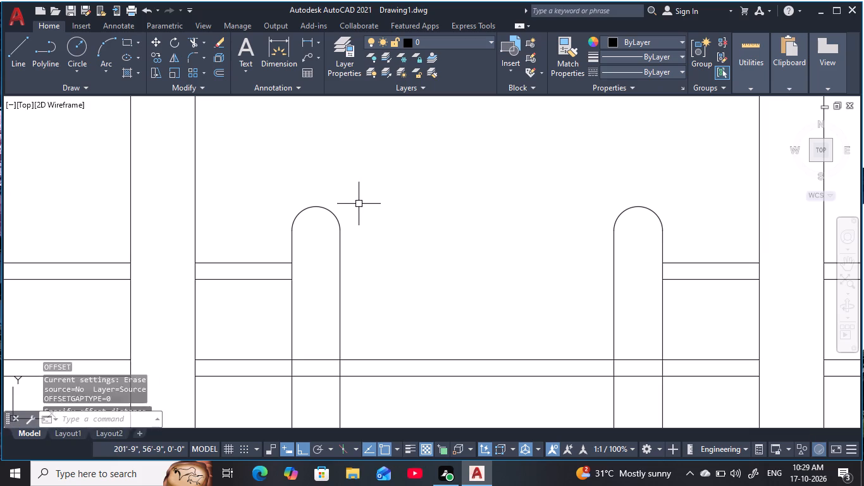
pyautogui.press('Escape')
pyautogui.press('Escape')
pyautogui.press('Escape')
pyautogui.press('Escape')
# Draw a horizontal line across the base of the semicircular cap on both central bay posts.
pyautogui.write('l')
pyautogui.press('space')
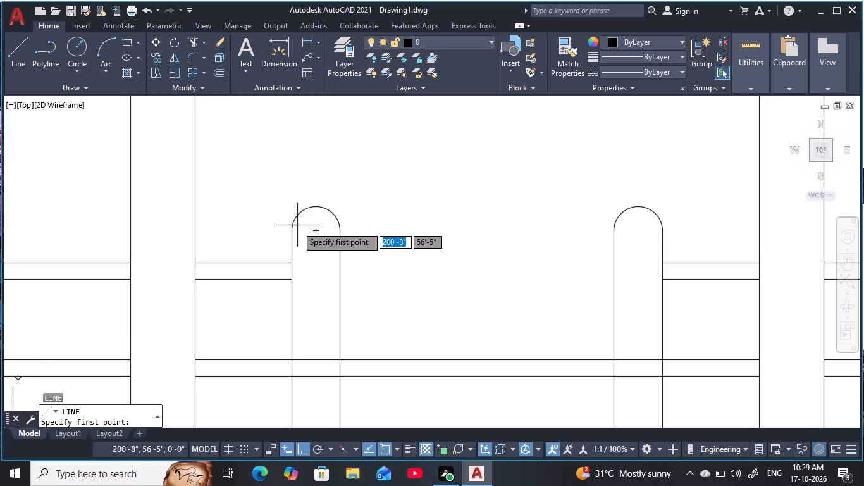
pyautogui.click(292, 232)
pyautogui.click(340, 231)
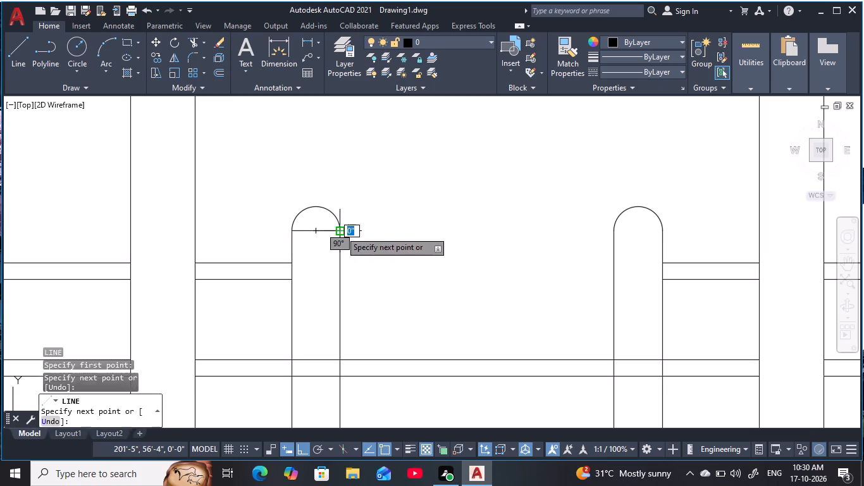
pyautogui.press('Escape')
pyautogui.press('Escape')
pyautogui.press('Escape')
pyautogui.press('Escape')
pyautogui.press('space')
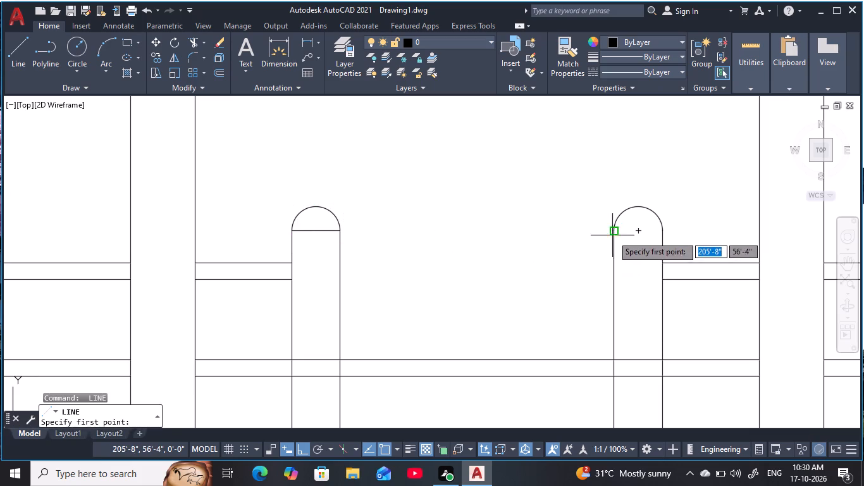
pyautogui.click(614, 234)
pyautogui.click(660, 230)
pyautogui.press('Escape')
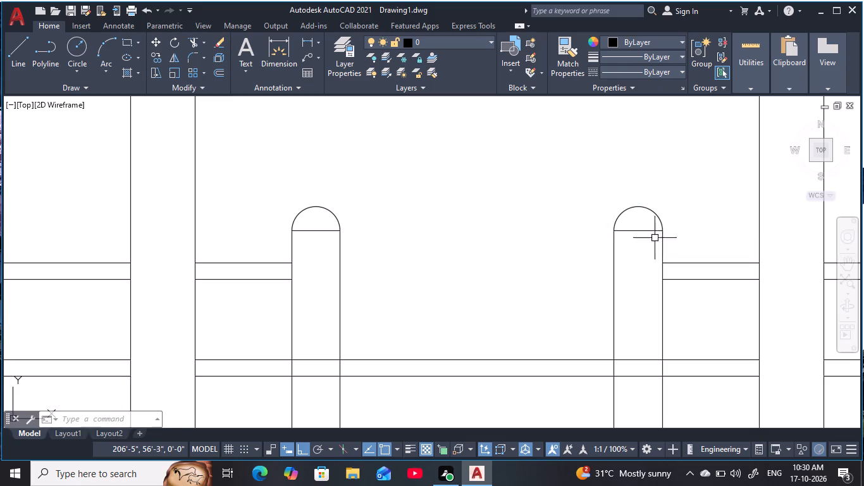
pyautogui.press('Escape')
# Trim the two middle rail lines where they cross the inside of both central bay posts.
pyautogui.scroll(-3, 572, 257)
pyautogui.moveTo(562, 259); pyautogui.dragTo(576, 235, button='middle')
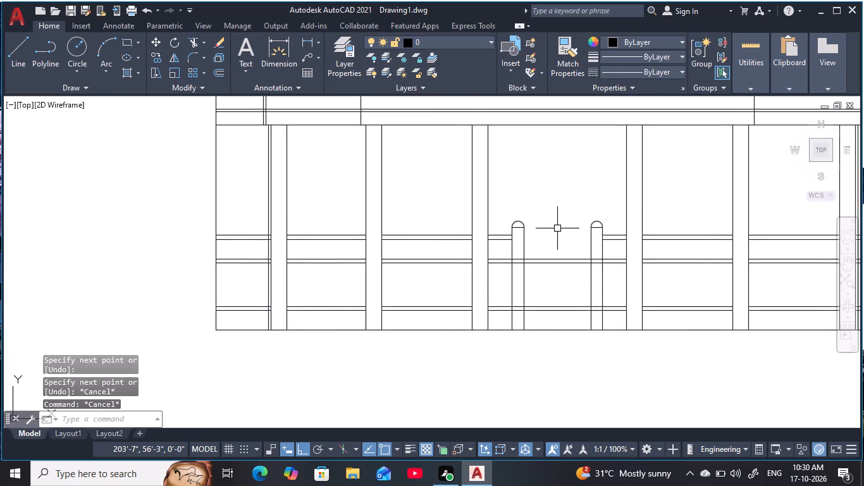
pyautogui.press('Escape')
pyautogui.press('Escape')
pyautogui.press('Escape')
pyautogui.press('Escape')
pyautogui.press('Escape')
pyautogui.press('Escape')
pyautogui.press('Escape')
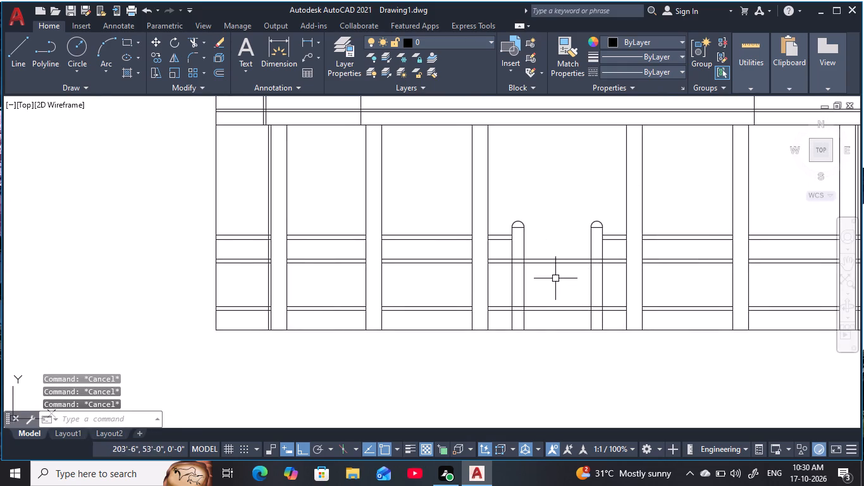
pyautogui.press('Escape')
pyautogui.press('Escape')
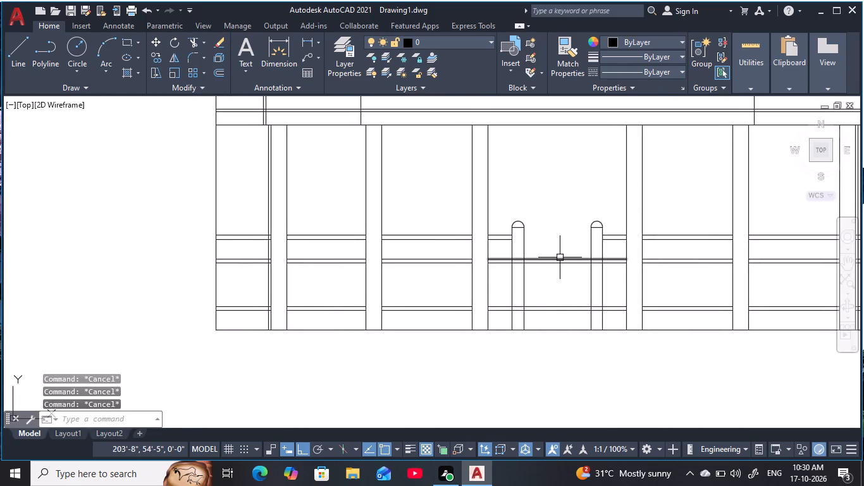
pyautogui.scroll(1, 576, 237)
pyautogui.moveTo(575, 237); pyautogui.dragTo(524, 197, button='middle')
pyautogui.press('Escape')
pyautogui.press('Escape')
pyautogui.press('Escape')
pyautogui.press('Escape')
pyautogui.press('Escape')
pyautogui.press('Escape')
pyautogui.press('Escape')
pyautogui.press('Escape')
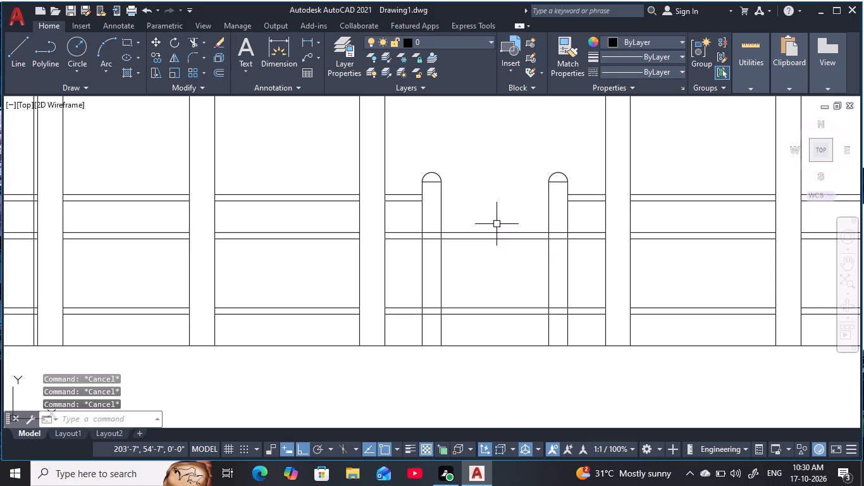
pyautogui.press('Escape')
pyautogui.press('Escape')
pyautogui.press('t')
pyautogui.press('r')
pyautogui.press('space')
pyautogui.scroll(1, 434, 245)
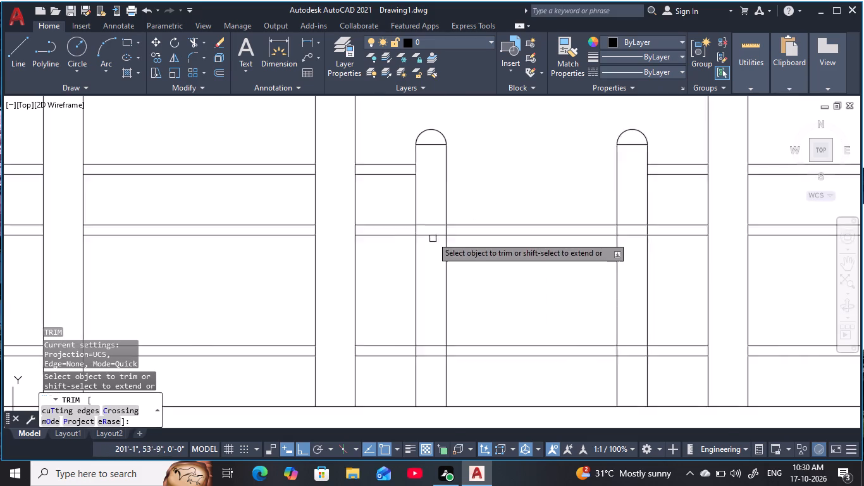
pyautogui.scroll(1, 432, 236)
pyautogui.click(448, 200)
pyautogui.click(441, 276)
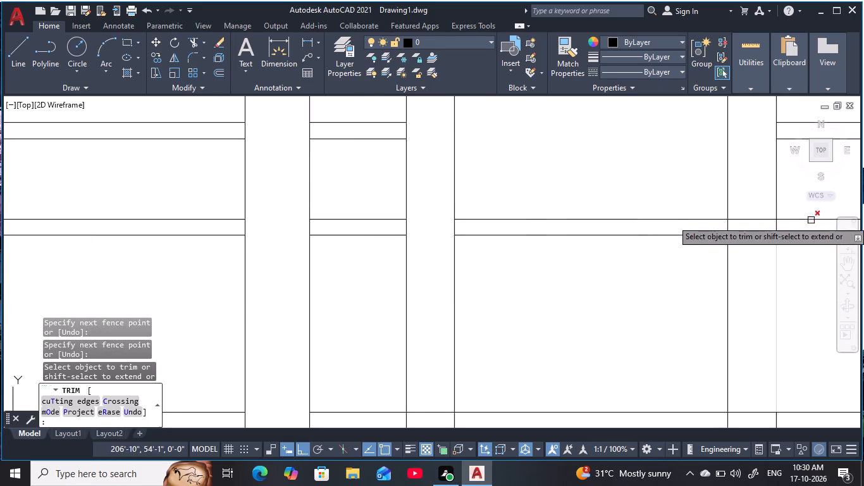
pyautogui.click(758, 209)
pyautogui.click(751, 251)
pyautogui.scroll(-2, 574, 221)
pyautogui.moveTo(561, 210); pyautogui.dragTo(559, 244, button='middle')
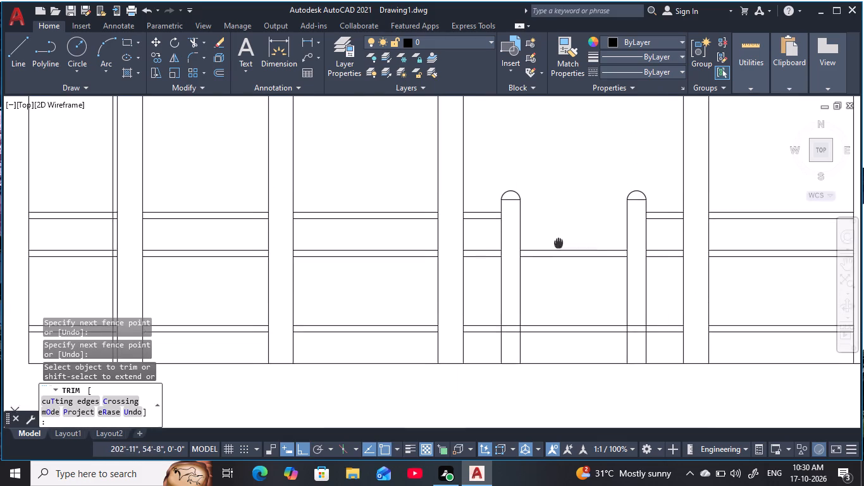
pyautogui.moveTo(559, 244); pyautogui.dragTo(559, 244, button='middle')
pyautogui.press('Escape')
pyautogui.press('Escape')
pyautogui.press('Escape')
pyautogui.press('Escape')
pyautogui.press('Escape')
pyautogui.press('Escape')
pyautogui.press('Escape')
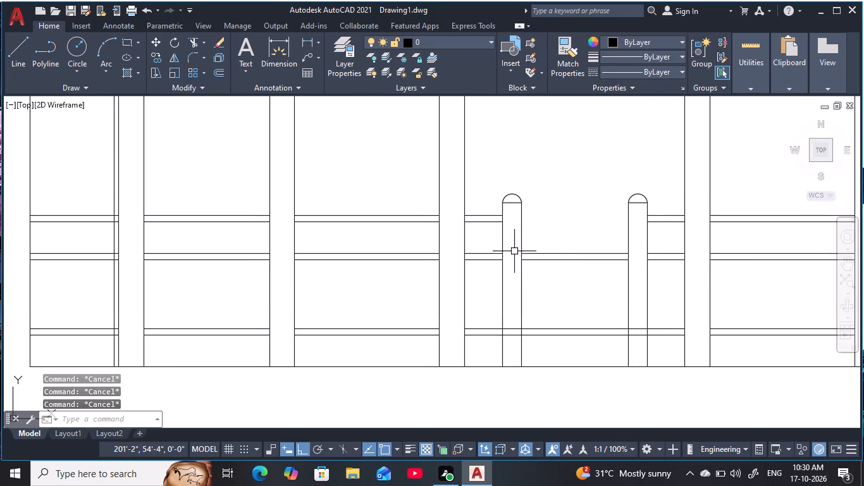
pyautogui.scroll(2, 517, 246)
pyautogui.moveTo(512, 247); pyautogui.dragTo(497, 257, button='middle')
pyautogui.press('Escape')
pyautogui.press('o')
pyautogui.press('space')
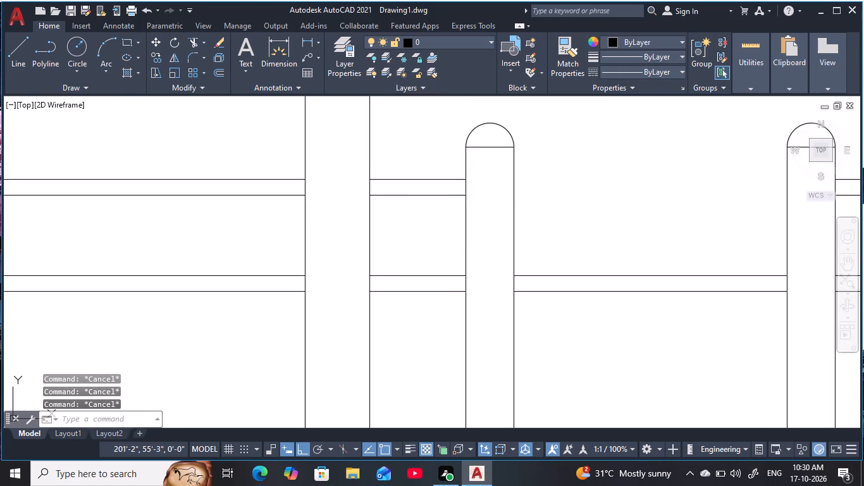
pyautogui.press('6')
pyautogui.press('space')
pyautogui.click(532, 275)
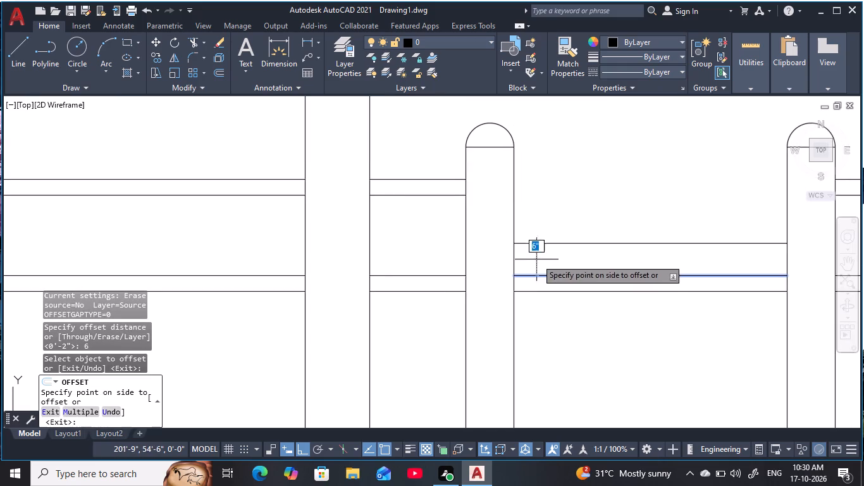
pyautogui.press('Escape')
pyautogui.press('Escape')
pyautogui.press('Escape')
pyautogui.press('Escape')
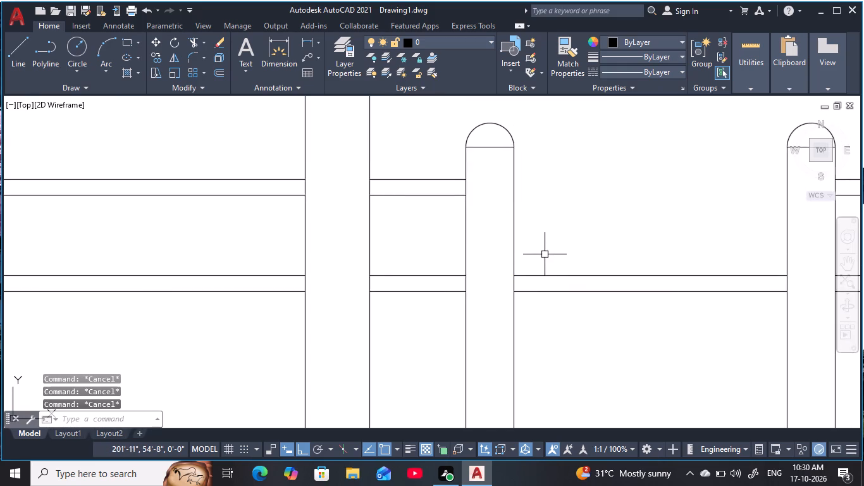
# Offset the top line of the middle rail between the two central bay posts upward by 4 inches as a guide.
pyautogui.press('o')
pyautogui.press('space')
pyautogui.press('4')
pyautogui.press('space')
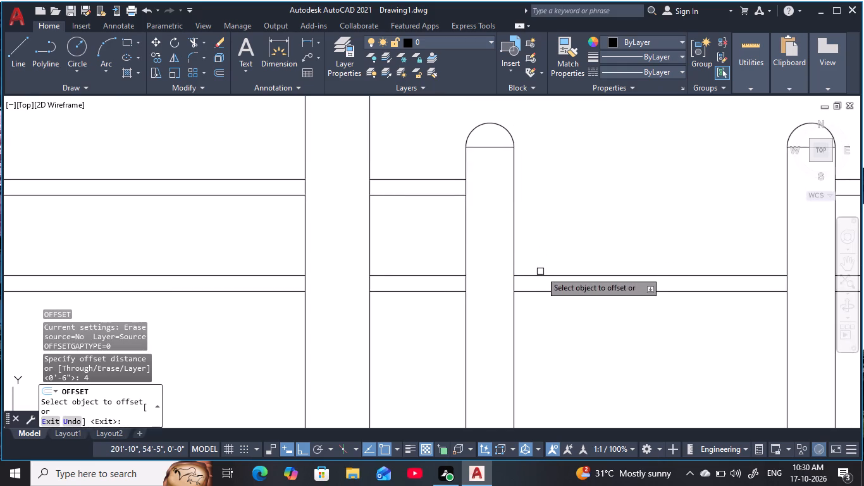
pyautogui.click(541, 275)
pyautogui.click(535, 239)
pyautogui.scroll(-2, 613, 221)
pyautogui.moveTo(597, 227); pyautogui.dragTo(531, 239, button='middle')
pyautogui.press('Escape')
pyautogui.press('Escape')
pyautogui.press('Escape')
pyautogui.moveTo(576, 218); pyautogui.dragTo(560, 234, button='middle')
pyautogui.press('Escape')
pyautogui.press('Escape')
pyautogui.press('Escape')
# Copy the semicircular post cap down to the height of the 4-inch guide line on both central bay posts.
pyautogui.scroll(3, 478, 219)
pyautogui.click(488, 203)
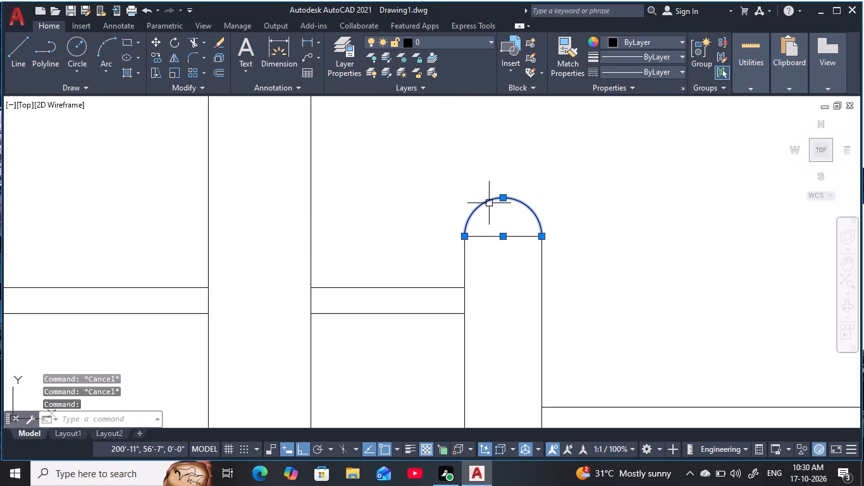
pyautogui.press('c')
pyautogui.press('o')
pyautogui.press('space')
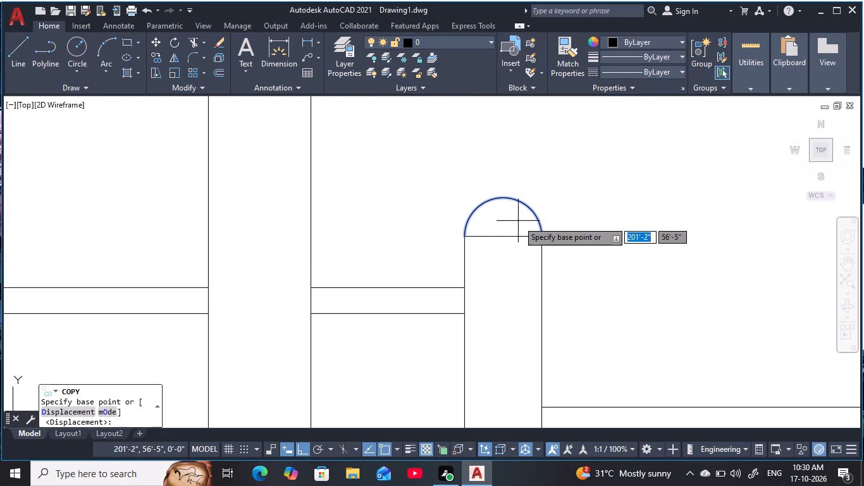
pyautogui.click(541, 237)
pyautogui.moveTo(548, 316); pyautogui.dragTo(545, 308, button='middle')
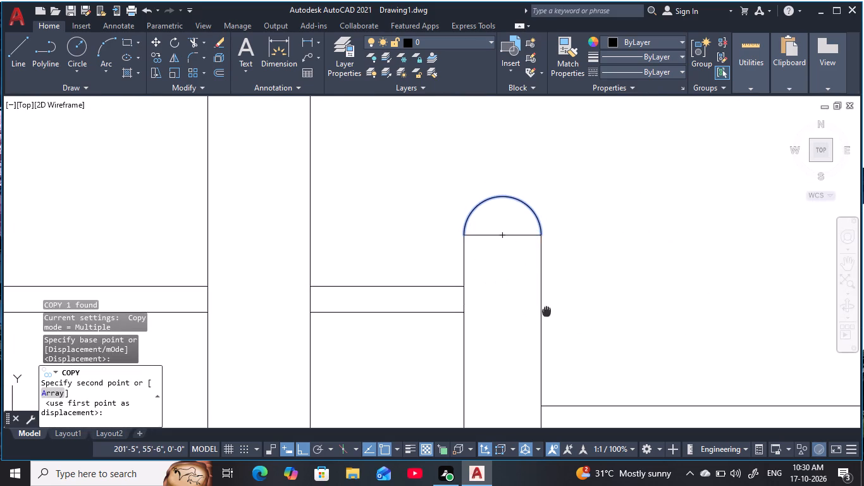
pyautogui.moveTo(545, 308); pyautogui.dragTo(529, 221, button='middle')
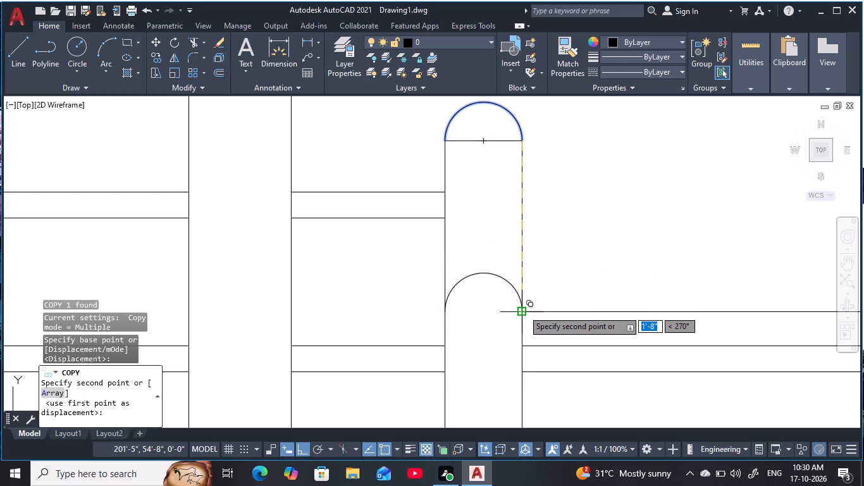
pyautogui.click(524, 310)
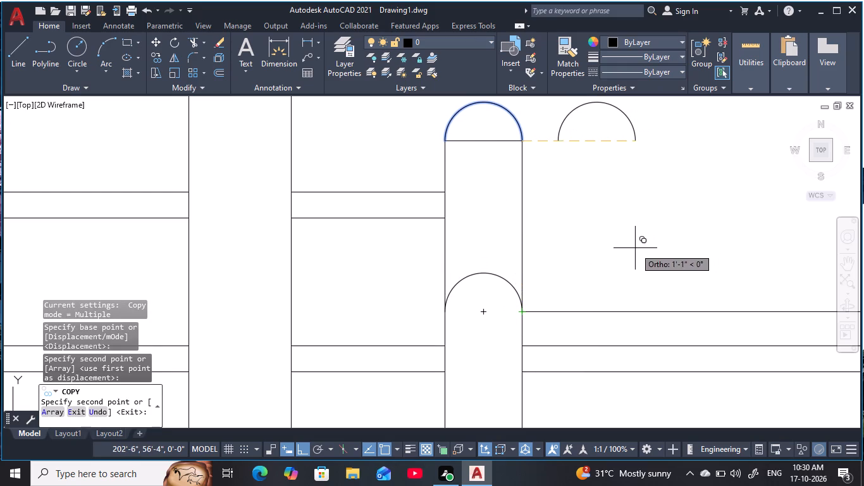
pyautogui.press('F8')
pyautogui.moveTo(677, 271); pyautogui.dragTo(436, 309, button='middle')
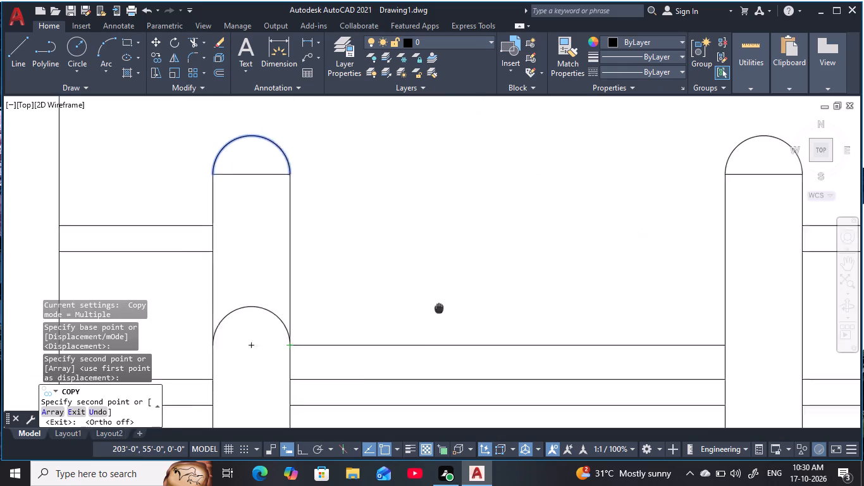
pyautogui.moveTo(436, 309); pyautogui.dragTo(434, 311, button='middle')
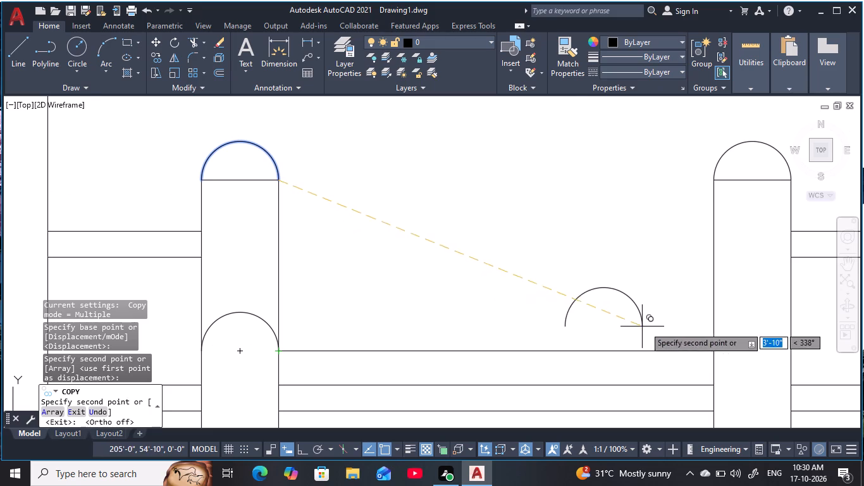
pyautogui.moveTo(646, 327); pyautogui.dragTo(476, 281, button='middle')
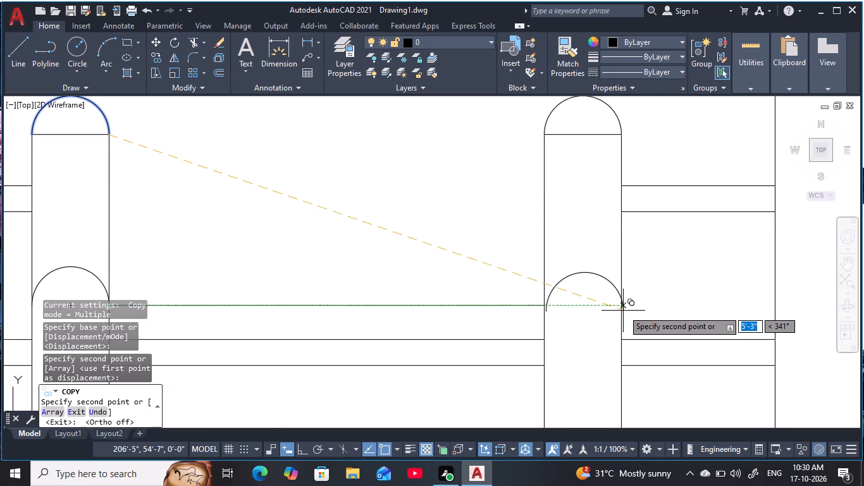
pyautogui.scroll(3, 622, 308)
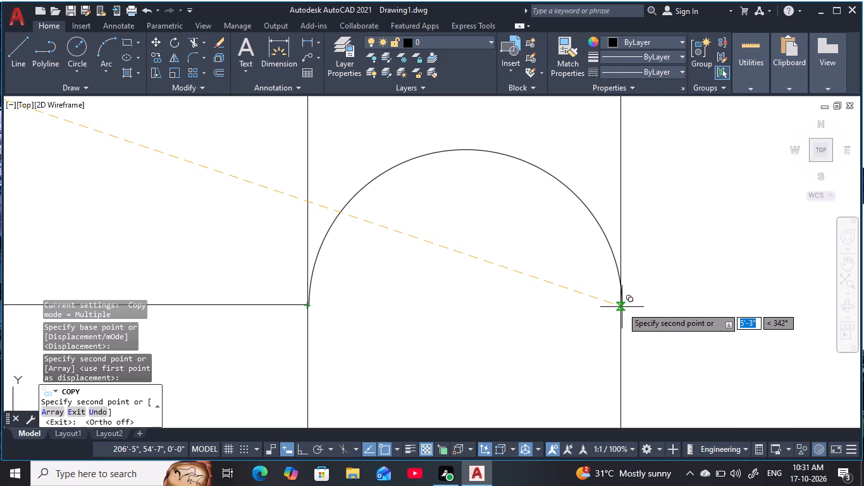
pyautogui.click(622, 307)
pyautogui.press('Escape')
pyautogui.press('Escape')
pyautogui.scroll(-2, 218, 241)
pyautogui.moveTo(235, 245); pyautogui.dragTo(668, 256, button='middle')
pyautogui.press('Escape')
# Erase the horizontal guide line between the two central bay posts.
pyautogui.scroll(-2, 558, 242)
pyautogui.moveTo(549, 244); pyautogui.dragTo(553, 230, button='middle')
pyautogui.press('Escape')
pyautogui.click(466, 244)
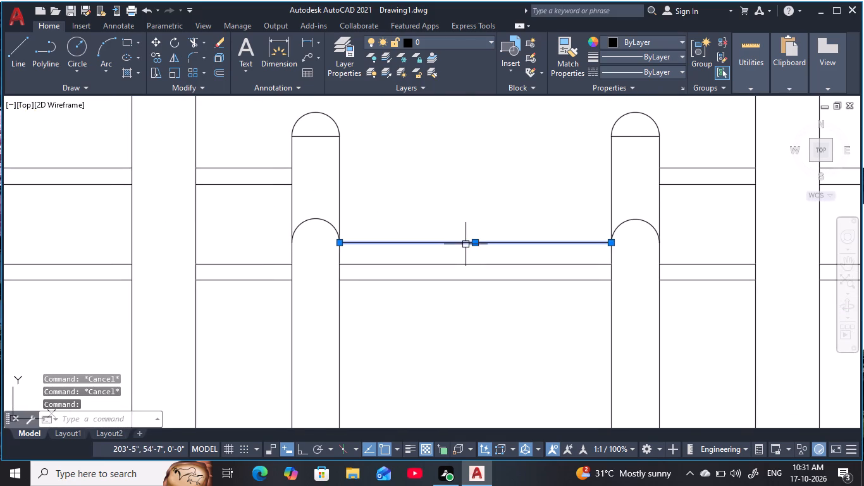
pyautogui.write('e')
pyautogui.press('space')
pyautogui.scroll(-2, 475, 244)
pyautogui.moveTo(478, 246); pyautogui.dragTo(445, 242, button='middle')
pyautogui.press('Escape')
pyautogui.press('Escape')
pyautogui.press('Escape')
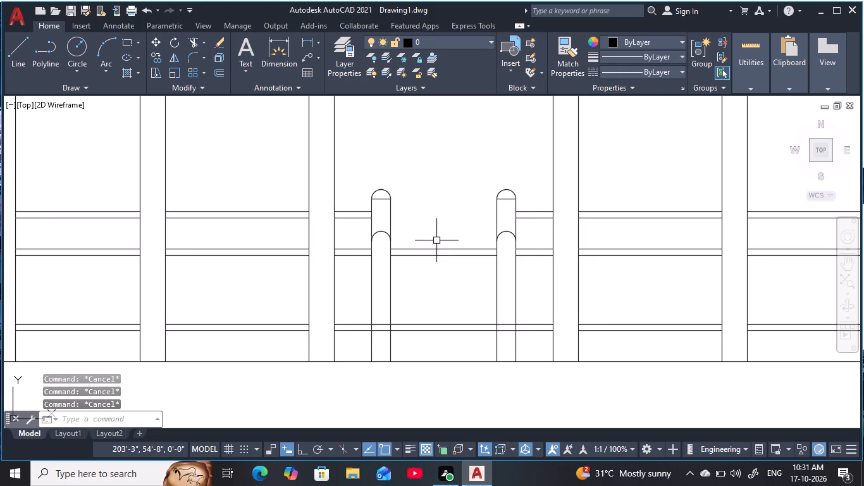
pyautogui.press('Escape')
pyautogui.press('Escape')
# Draw a horizontal line across the base of the lower semicircle on both central bay posts.
pyautogui.write('l')
pyautogui.press('space')
pyautogui.scroll(3, 517, 244)
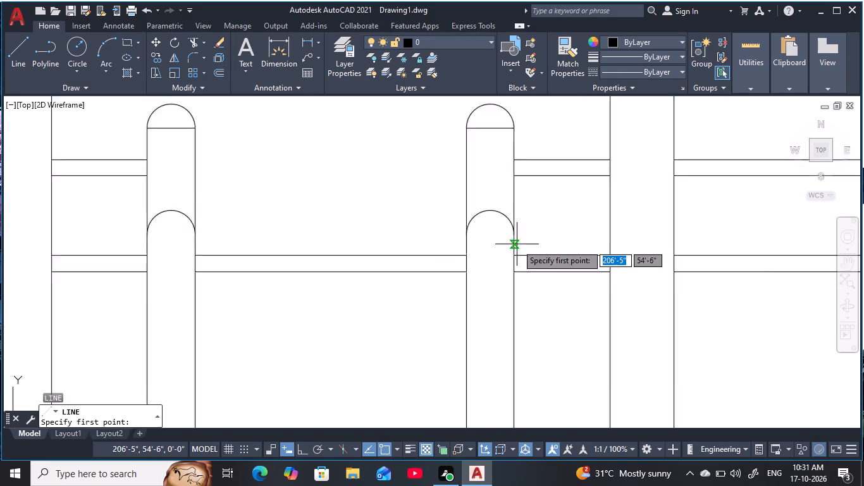
pyautogui.click(435, 224)
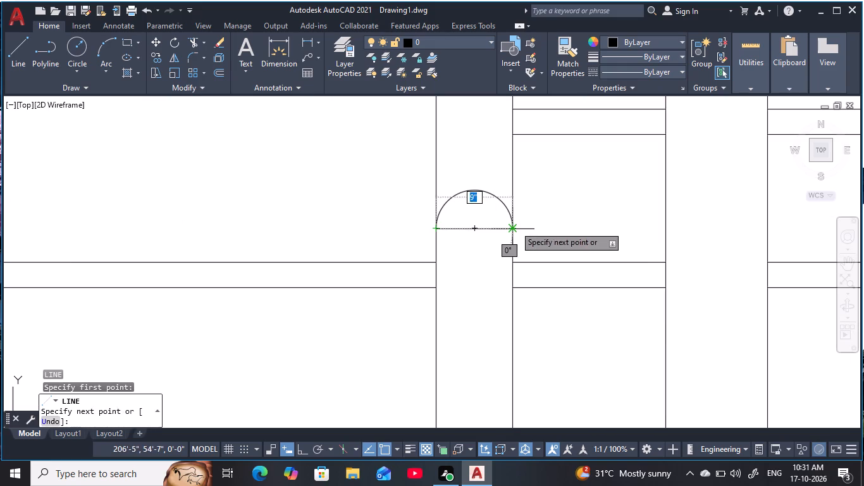
pyautogui.click(516, 226)
pyautogui.scroll(-2, 290, 238)
pyautogui.moveTo(252, 227); pyautogui.dragTo(612, 263, button='middle')
pyautogui.press('Escape')
pyautogui.press('Escape')
pyautogui.press('Escape')
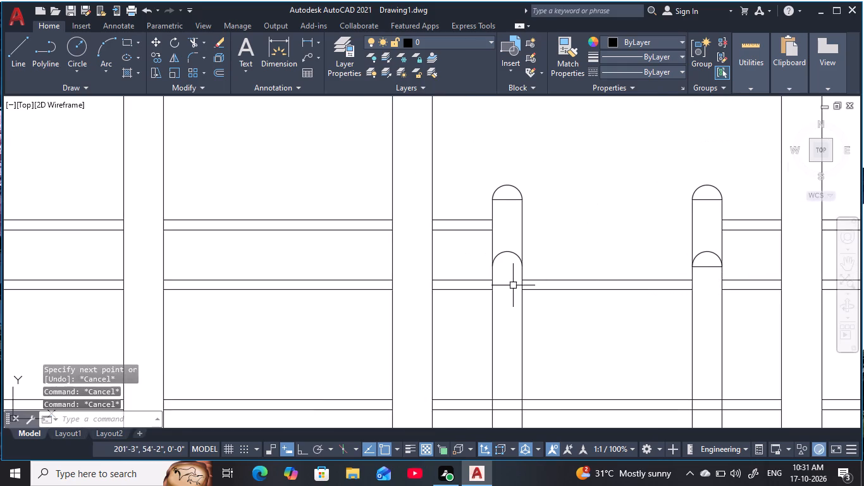
pyautogui.scroll(2, 512, 286)
pyautogui.press('Escape')
pyautogui.press('space')
pyautogui.click(460, 234)
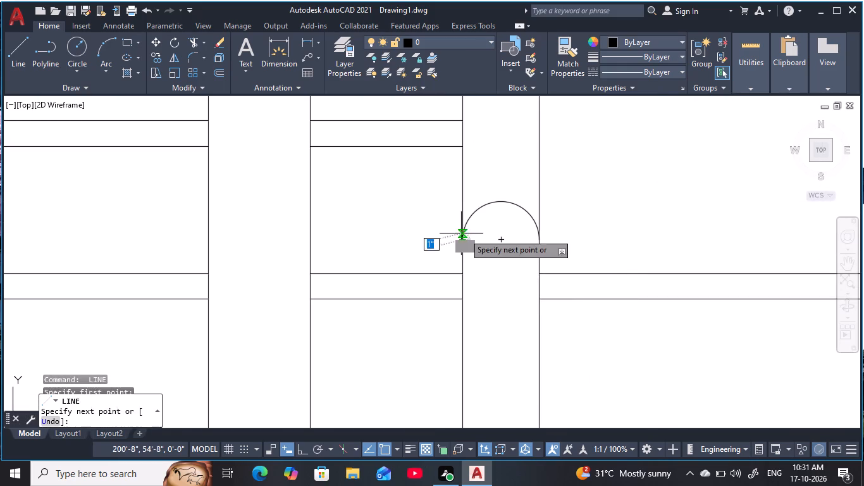
pyautogui.click(541, 239)
pyautogui.press('Escape')
pyautogui.press('Escape')
pyautogui.scroll(-3, 649, 241)
pyautogui.moveTo(645, 243); pyautogui.dragTo(417, 226, button='middle')
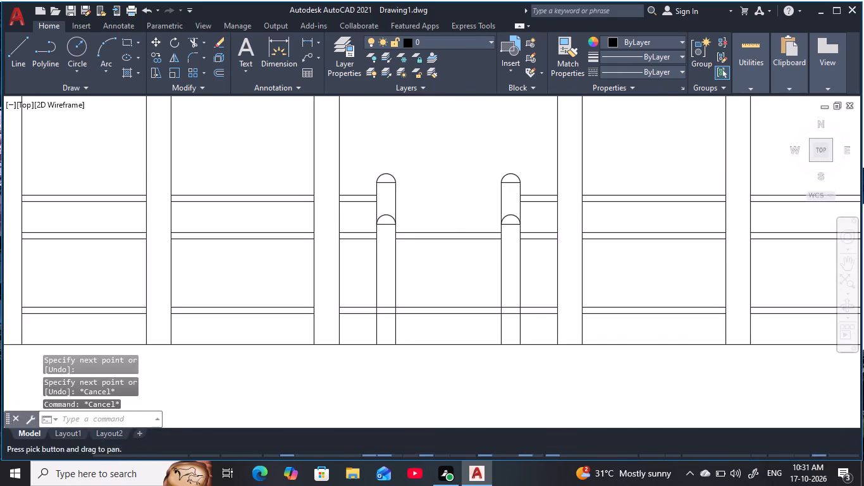
pyautogui.press('Escape')
pyautogui.press('Escape')
pyautogui.moveTo(478, 223); pyautogui.dragTo(468, 225, button='middle')
pyautogui.scroll(-1, 477, 223)
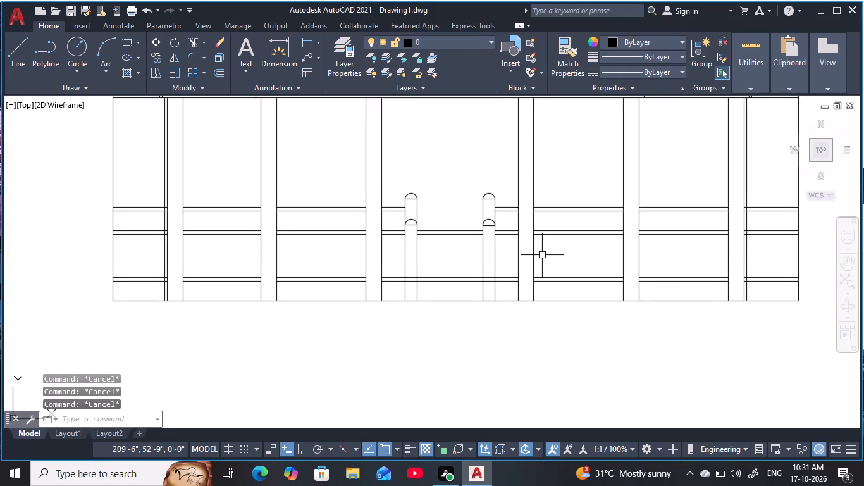
# Offset the base line of the lower semicircle on both central bay posts upward by 1 inch.
pyautogui.press('Escape')
pyautogui.press('Escape')
pyautogui.write('o 1')
pyautogui.press('space')
pyautogui.scroll(3, 484, 223)
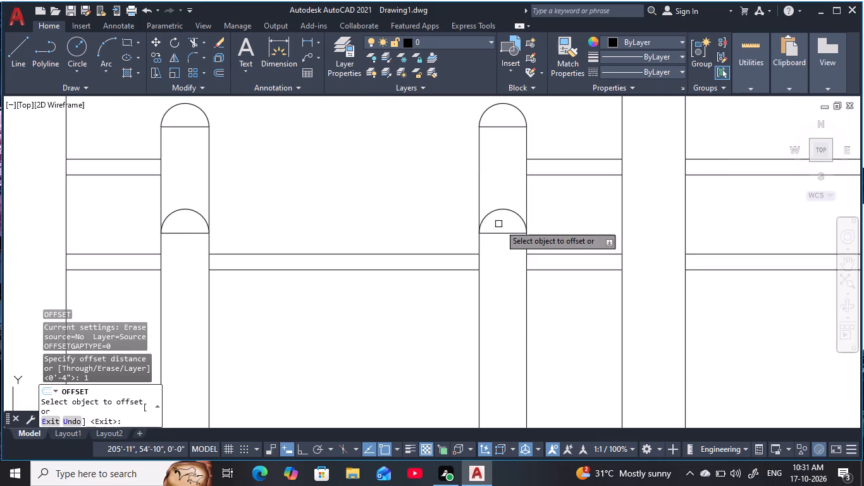
pyautogui.click(502, 235)
pyautogui.click(502, 217)
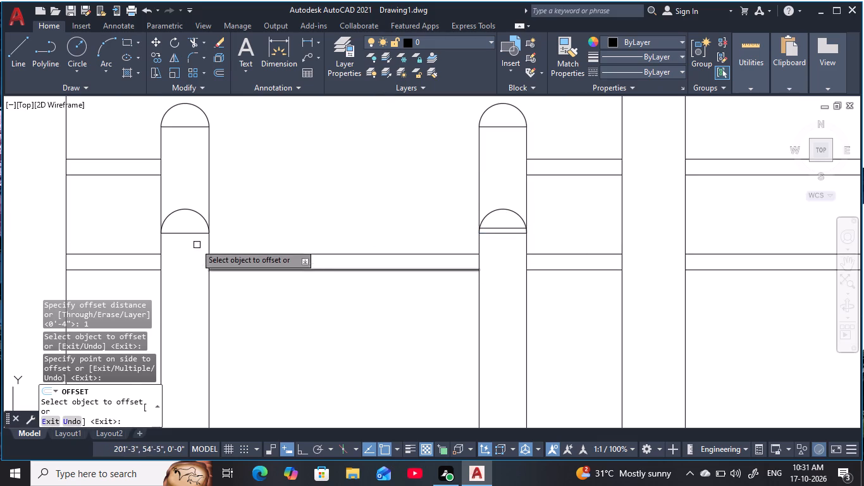
pyautogui.click(183, 230)
pyautogui.click(182, 234)
pyautogui.click(187, 225)
# Offset the base line of the top semicircular cap on both central bay posts upward by 1 inch.
pyautogui.moveTo(171, 155); pyautogui.dragTo(176, 189, button='middle')
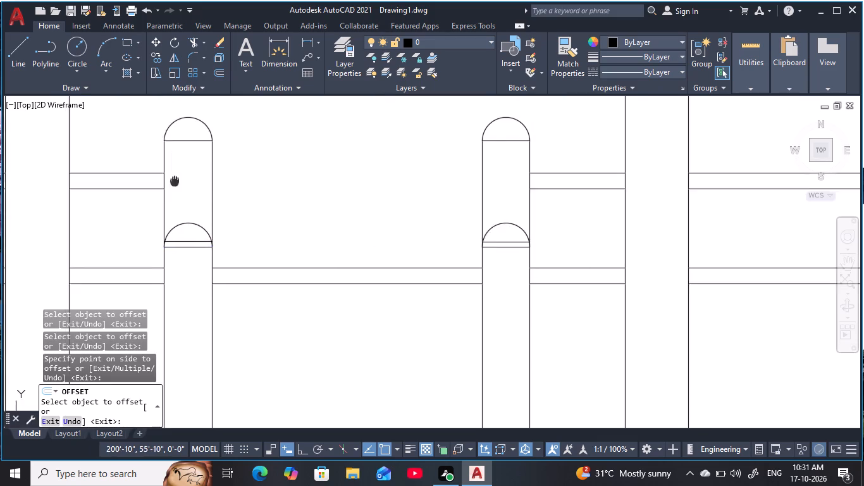
pyautogui.moveTo(176, 189); pyautogui.dragTo(185, 217, button='middle')
pyautogui.click(187, 189)
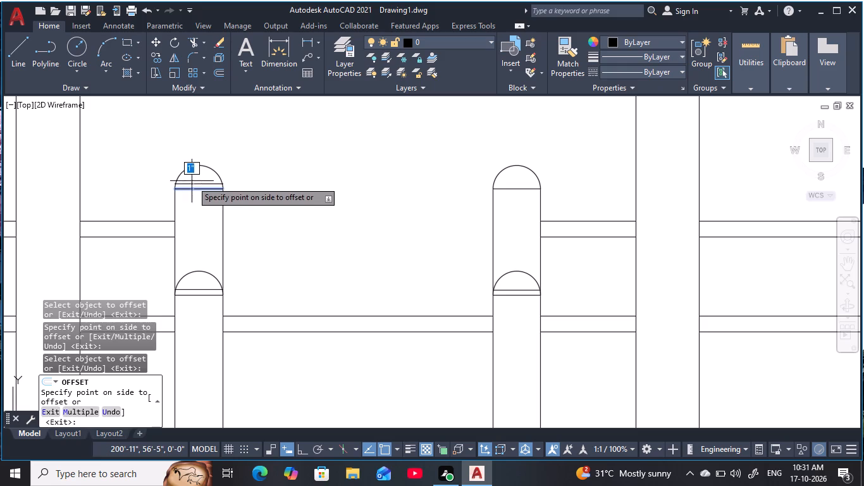
pyautogui.click(192, 181)
pyautogui.click(520, 187)
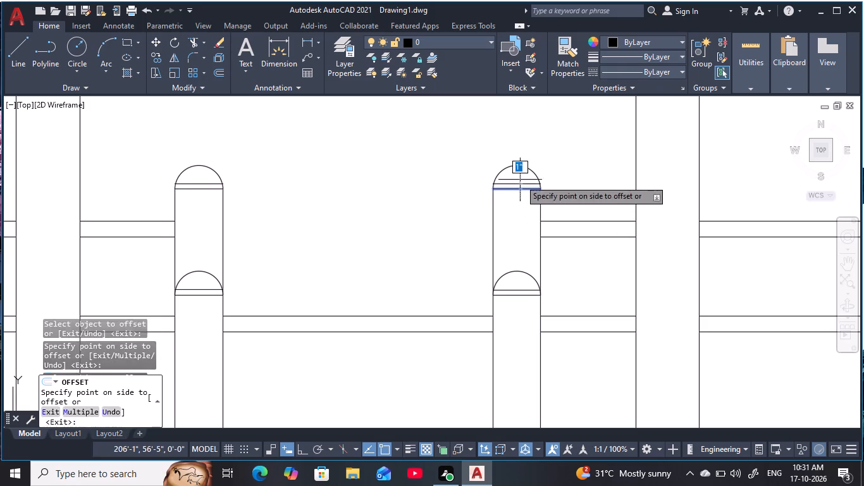
pyautogui.click(519, 174)
pyautogui.scroll(-4, 398, 288)
pyautogui.press('Escape')
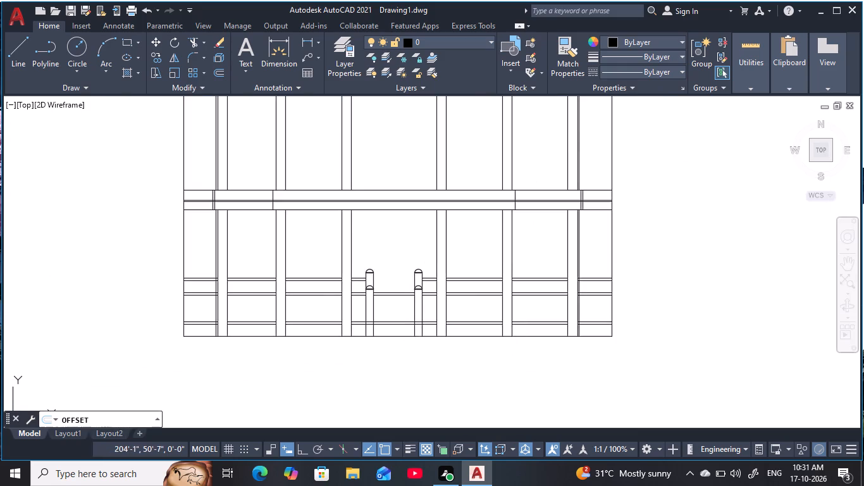
pyautogui.press('Escape')
pyautogui.scroll(1, 395, 306)
pyautogui.press('Escape')
pyautogui.moveTo(396, 305); pyautogui.dragTo(394, 269, button='middle')
pyautogui.press('Escape')
pyautogui.press('Escape')
pyautogui.press('Escape')
pyautogui.press('Escape')
pyautogui.press('Escape')
pyautogui.press('Escape')
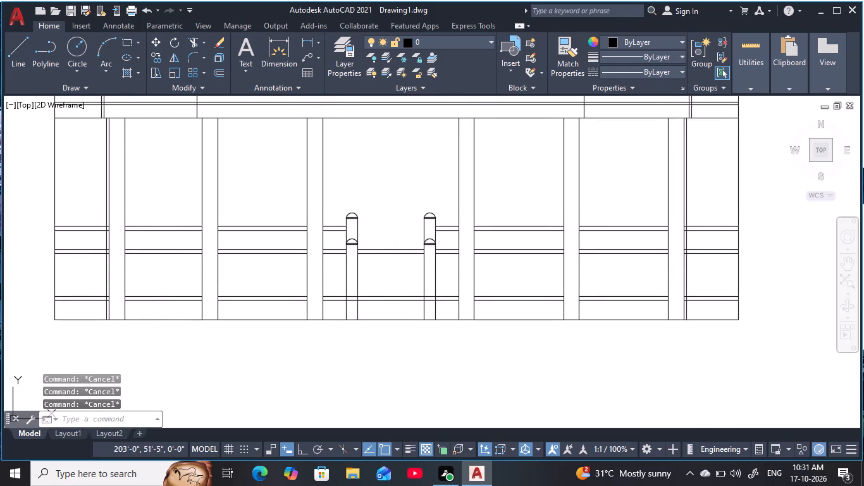
# Trim the two bottom rail lines where they cross the inside of both central bay posts.
pyautogui.press('t')
pyautogui.write('r')
pyautogui.press('space')
pyautogui.scroll(3, 352, 315)
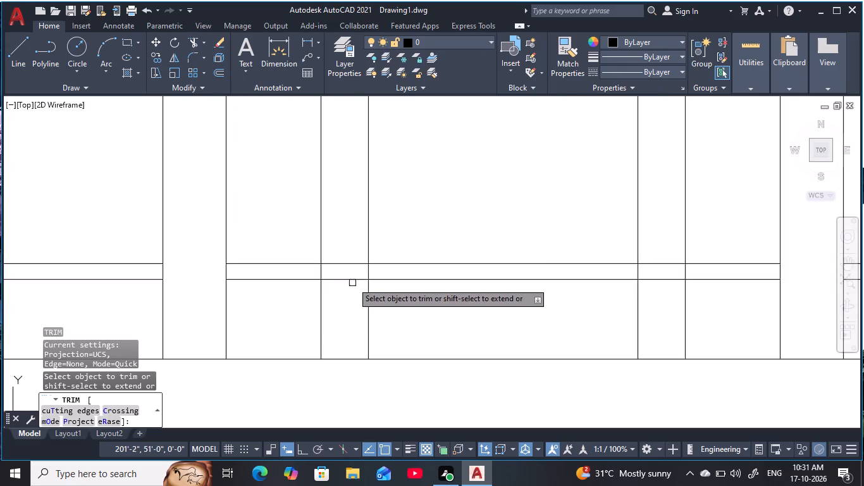
pyautogui.moveTo(343, 246); pyautogui.dragTo(334, 306)
pyautogui.moveTo(666, 249); pyautogui.dragTo(658, 293)
pyautogui.scroll(-3, 521, 296)
pyautogui.moveTo(520, 294); pyautogui.dragTo(537, 315, button='middle')
pyautogui.press('Escape')
pyautogui.press('Escape')
pyautogui.press('Escape')
pyautogui.press('Escape')
pyautogui.press('Escape')
pyautogui.scroll(1, 517, 278)
pyautogui.press('Escape')
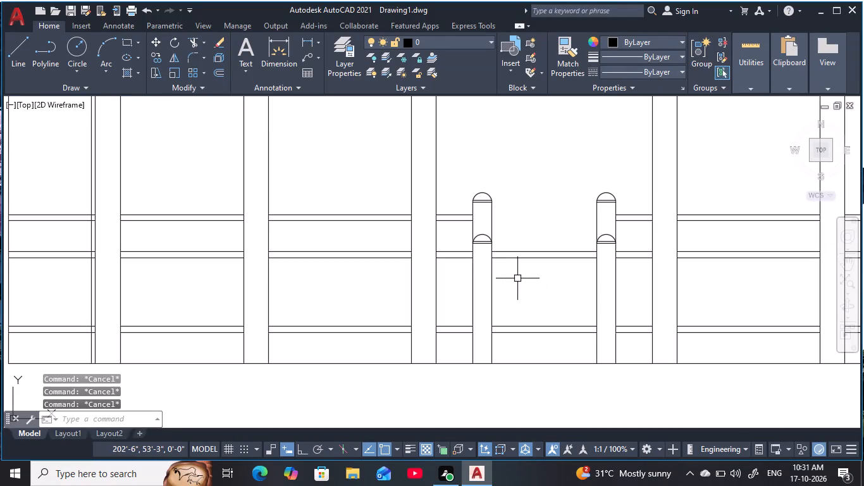
pyautogui.press('Escape')
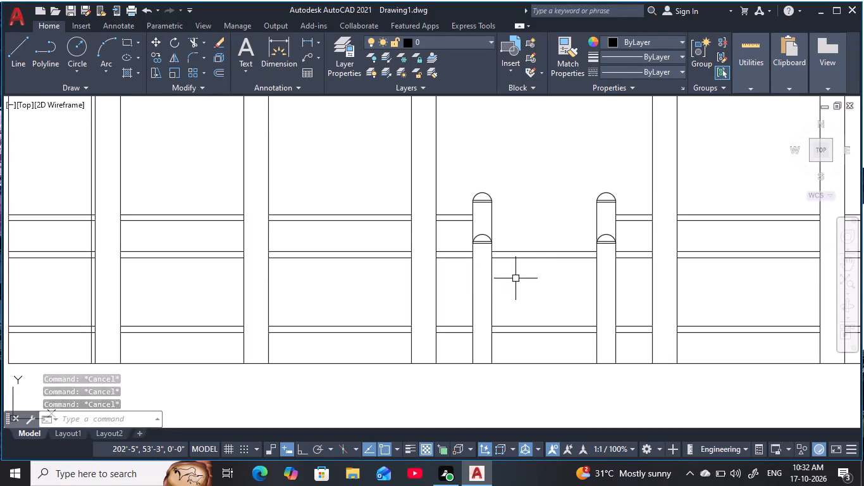
pyautogui.press('Escape')
pyautogui.press('Escape')
pyautogui.press('Escape')
pyautogui.press('Escape')
pyautogui.press('Escape')
pyautogui.press('Escape')
# Draw a vertical baluster line from the top rail to the bottom rail near the left column of the second bay from the left.
pyautogui.scroll(-1, 531, 295)
pyautogui.moveTo(532, 301); pyautogui.dragTo(526, 296, button='middle')
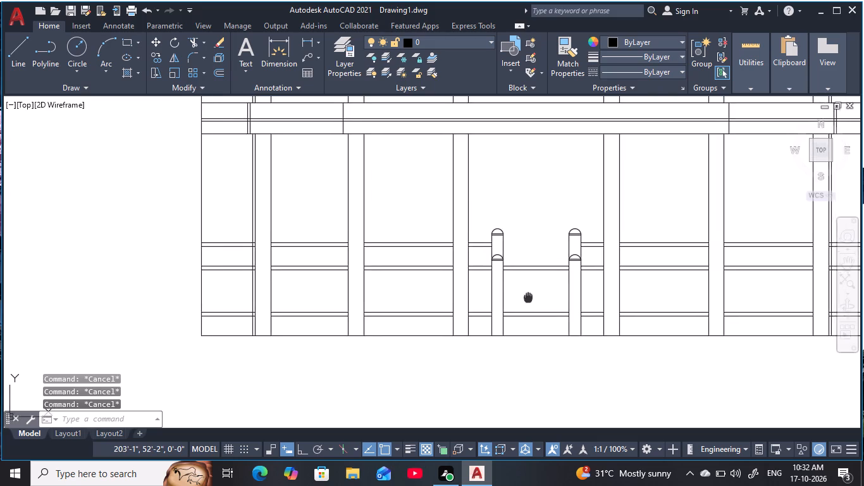
pyautogui.moveTo(526, 296); pyautogui.dragTo(417, 271, button='middle')
pyautogui.scroll(-1, 415, 272)
pyautogui.moveTo(412, 274); pyautogui.dragTo(405, 299, button='middle')
pyautogui.press('Escape')
pyautogui.press('Escape')
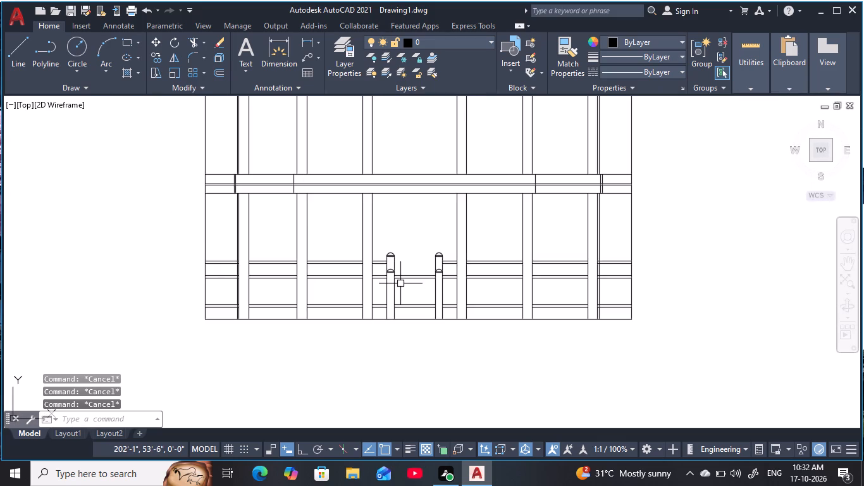
pyautogui.press('Escape')
pyautogui.press('Escape')
pyautogui.press('Escape')
pyautogui.press('l')
pyautogui.press('space')
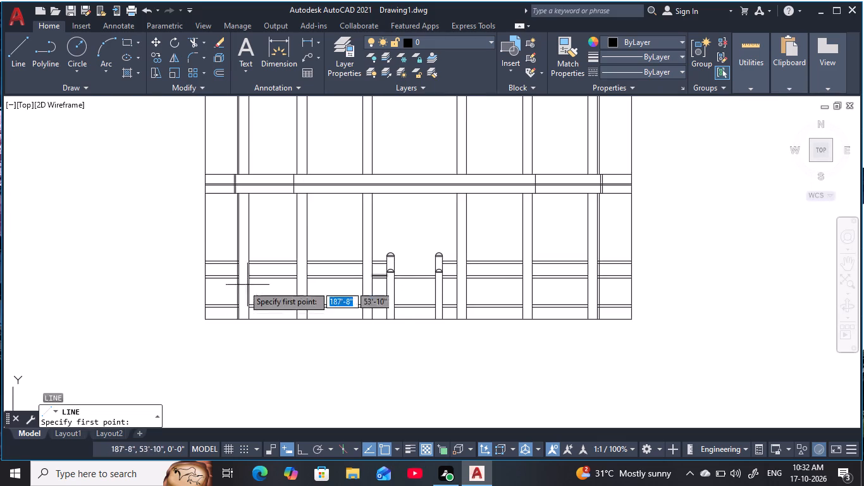
pyautogui.scroll(3, 221, 282)
pyautogui.scroll(-1, 297, 311)
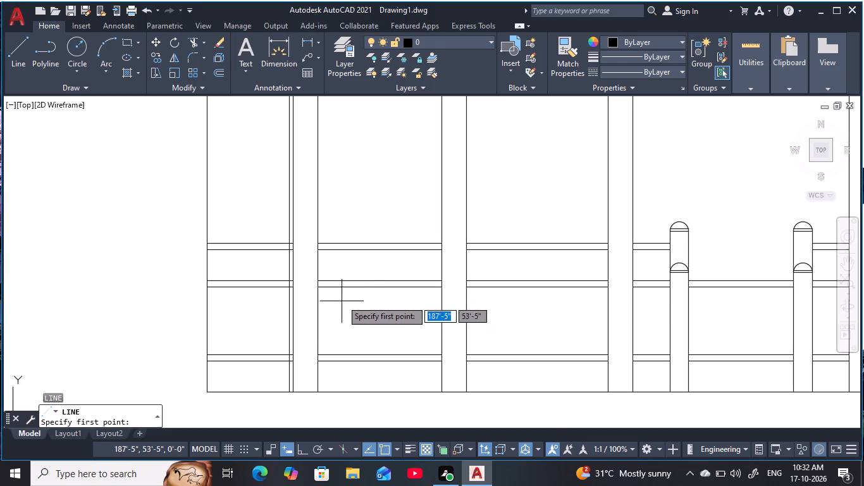
pyautogui.scroll(3, 341, 265)
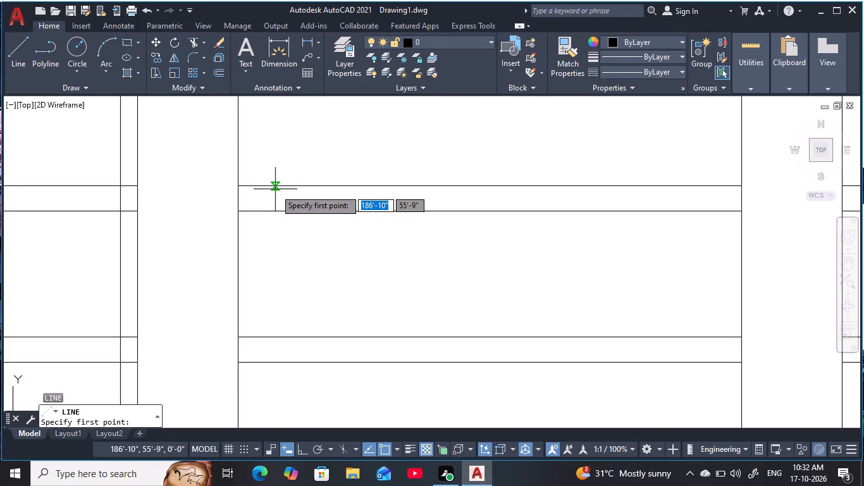
pyautogui.click(275, 188)
pyautogui.moveTo(312, 307); pyautogui.dragTo(312, 165, button='middle')
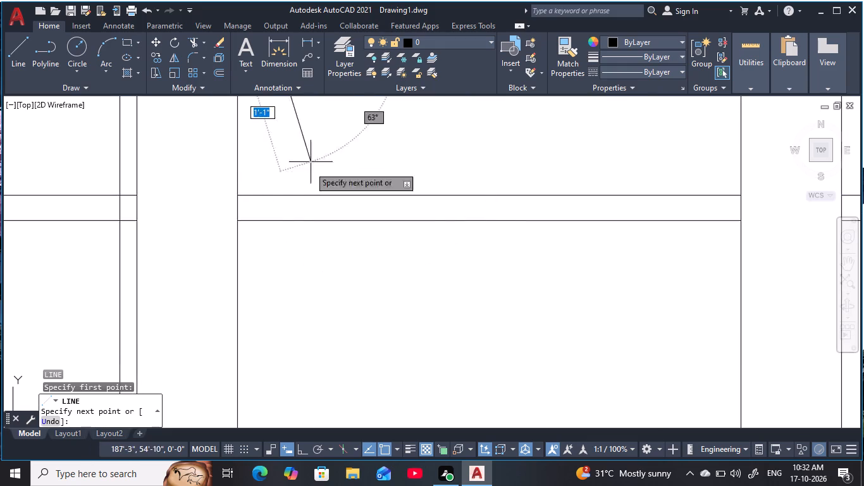
pyautogui.press('F8')
pyautogui.scroll(-1, 298, 356)
pyautogui.moveTo(299, 356); pyautogui.dragTo(285, 251, button='middle')
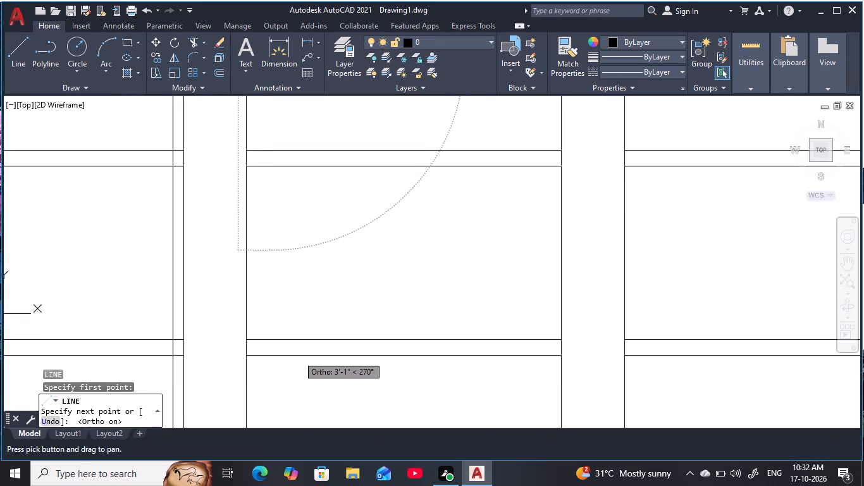
pyautogui.click(273, 352)
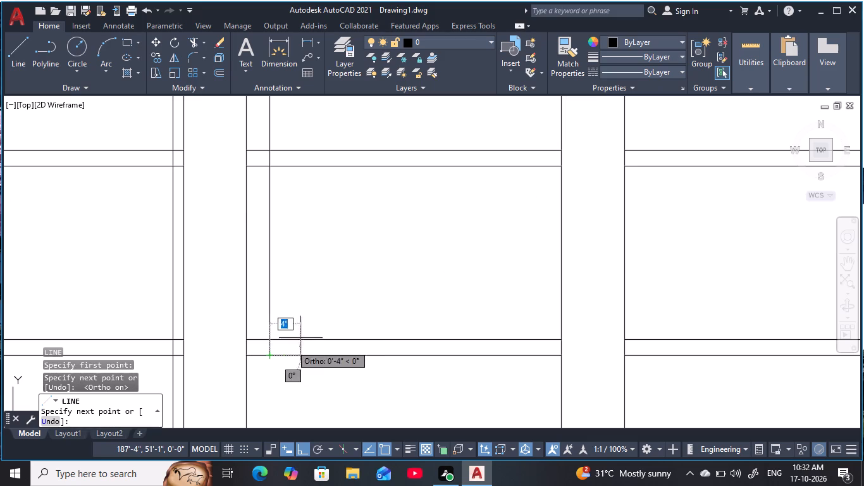
pyautogui.press('Escape')
pyautogui.press('Escape')
pyautogui.press('Escape')
pyautogui.press('Escape')
pyautogui.press('Escape')
pyautogui.press('Escape')
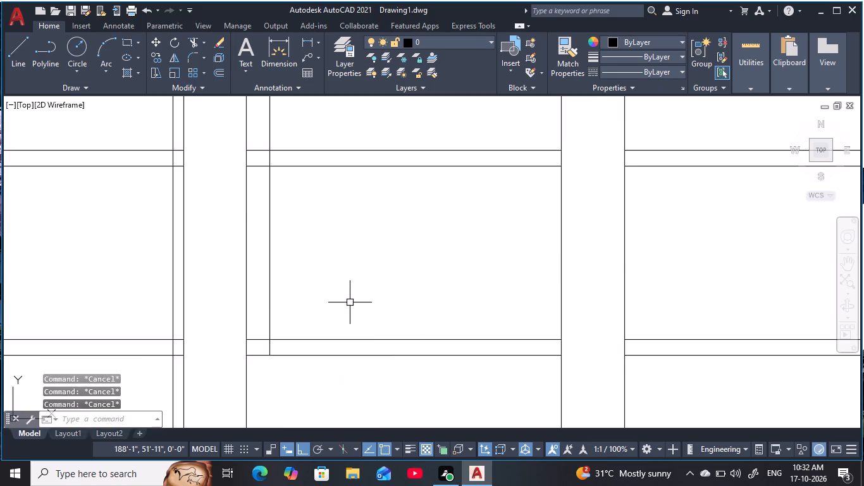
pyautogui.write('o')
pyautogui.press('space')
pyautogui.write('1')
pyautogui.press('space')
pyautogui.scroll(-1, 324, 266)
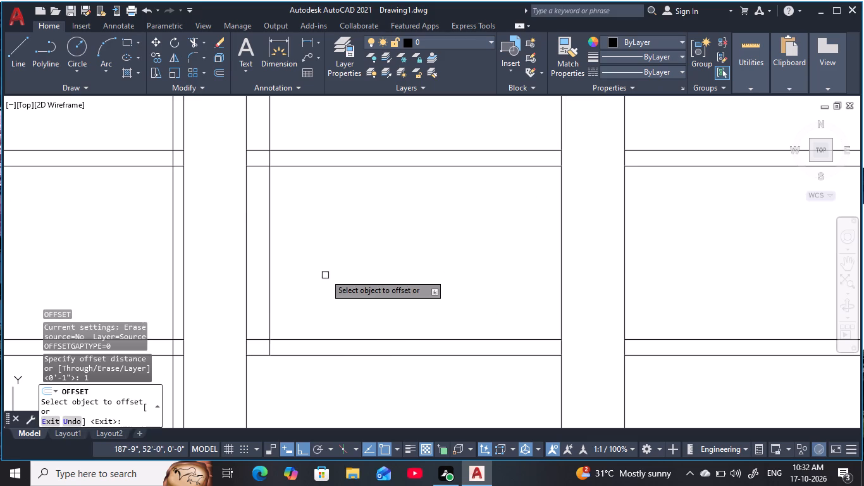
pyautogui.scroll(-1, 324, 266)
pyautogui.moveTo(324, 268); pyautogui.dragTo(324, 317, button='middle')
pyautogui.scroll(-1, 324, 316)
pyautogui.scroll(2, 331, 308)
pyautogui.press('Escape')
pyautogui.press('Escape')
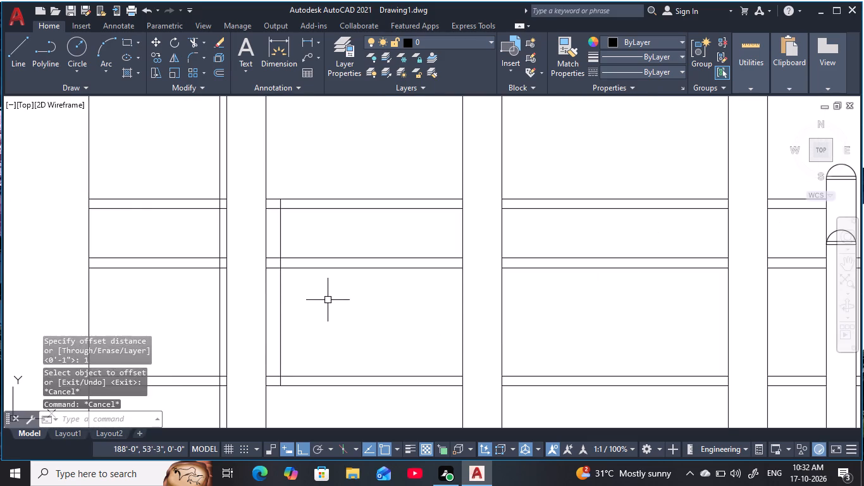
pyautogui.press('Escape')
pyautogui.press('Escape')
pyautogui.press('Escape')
# Offset the baluster line repeatedly to the right at 10-inch spacing across the second bay, using the Multiple option.
pyautogui.press('o')
pyautogui.press('space')
pyautogui.press('1')
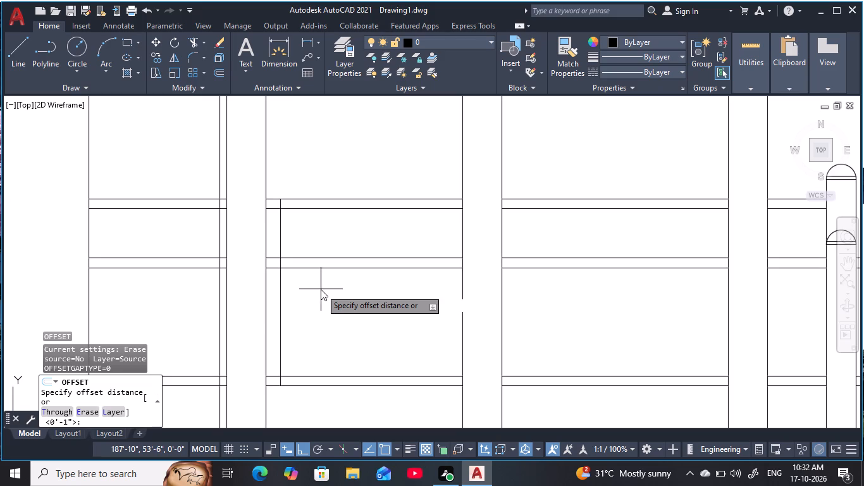
pyautogui.press('0')
pyautogui.press('space')
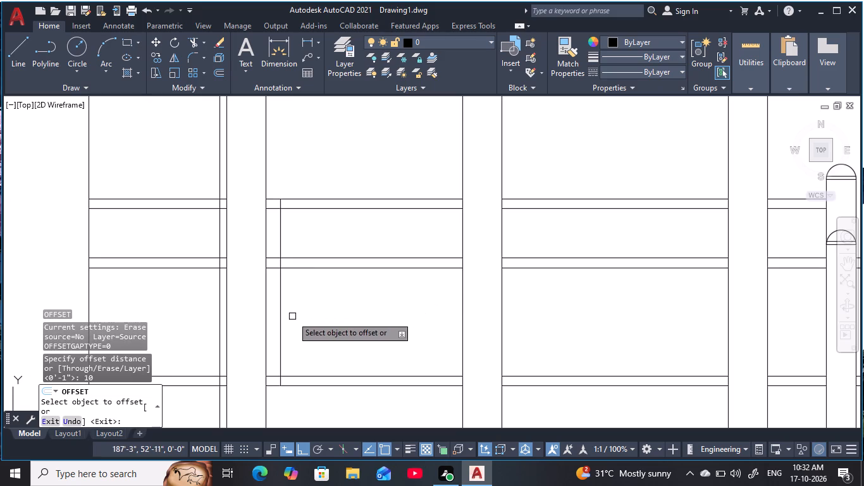
pyautogui.click(281, 320)
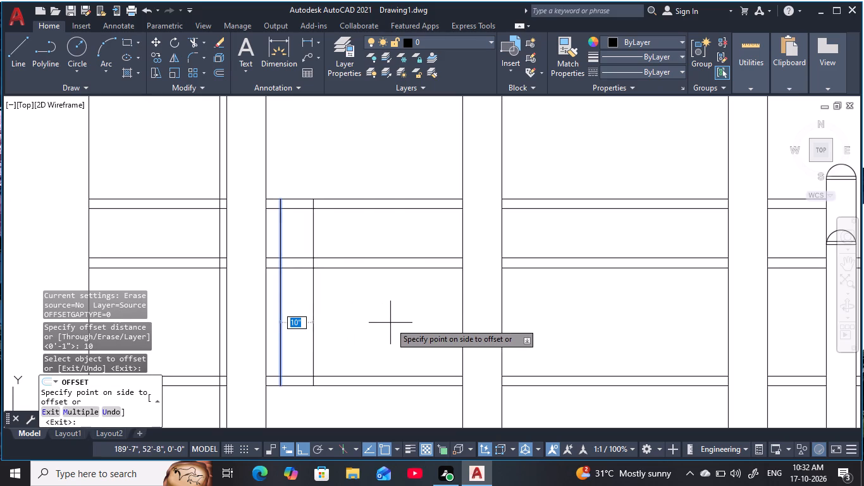
pyautogui.press('m')
pyautogui.press('space')
pyautogui.click(396, 322)
pyautogui.click(430, 323)
pyautogui.click(448, 324)
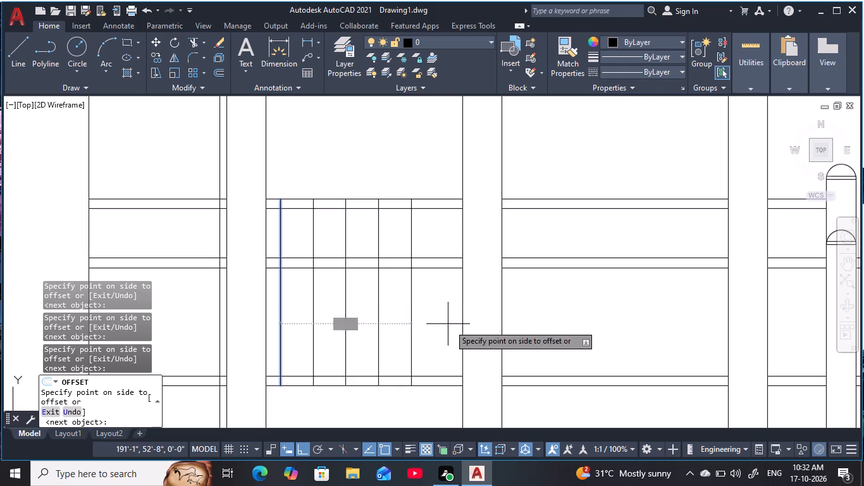
pyautogui.click(531, 327)
pyautogui.click(552, 320)
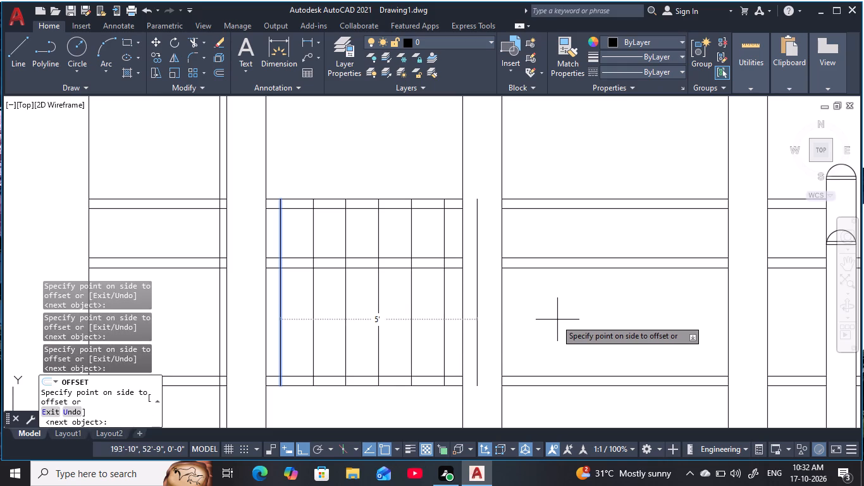
# Continue the repeated 10-inch baluster offsets across the third bay from the left.
pyautogui.doubleClick(558, 320)
pyautogui.click(617, 329)
pyautogui.moveTo(622, 332); pyautogui.dragTo(640, 342)
pyautogui.doubleClick(658, 349)
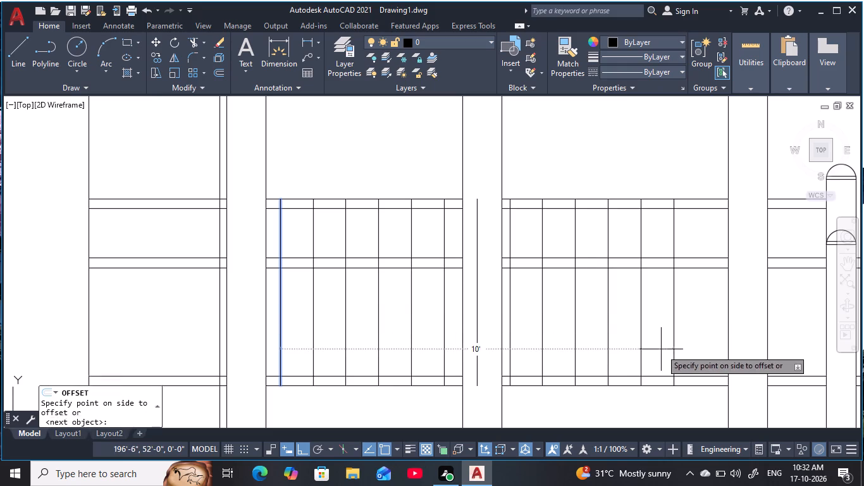
pyautogui.click(681, 347)
pyautogui.click(712, 332)
# Continue the repeated 10-inch baluster offsets through the central bay, past both round-topped posts.
pyautogui.moveTo(741, 330); pyautogui.dragTo(503, 327, button='middle')
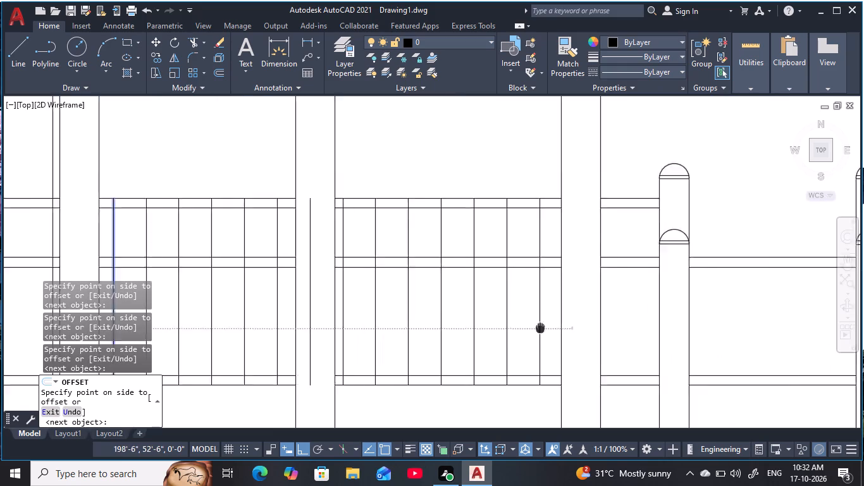
pyautogui.moveTo(503, 327); pyautogui.dragTo(383, 325, button='middle')
pyautogui.click(489, 320)
pyautogui.click(515, 321)
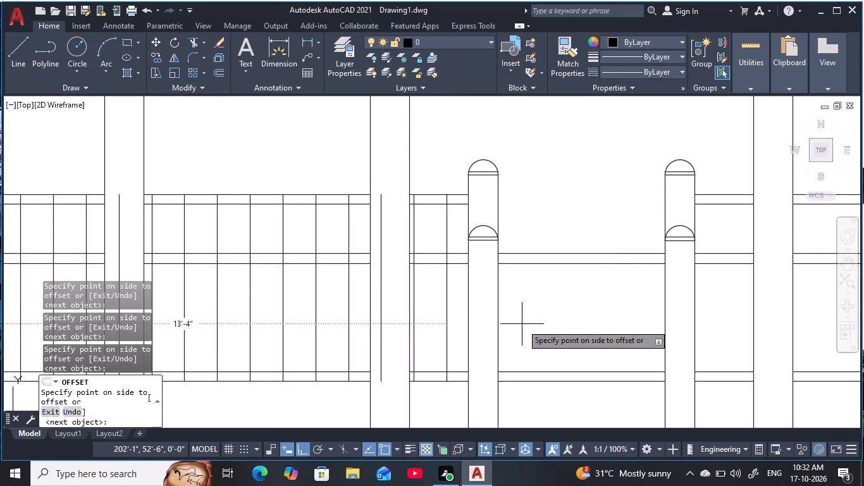
pyautogui.click(522, 324)
pyautogui.click(537, 328)
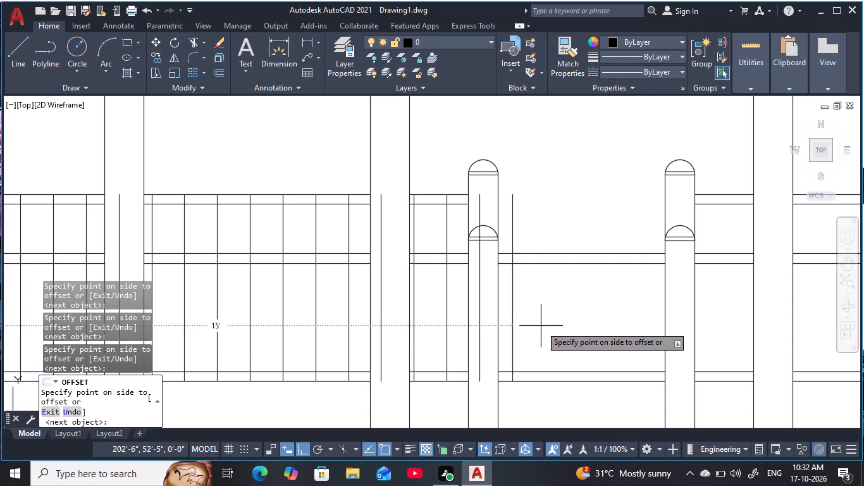
pyautogui.click(542, 326)
pyautogui.moveTo(558, 326); pyautogui.dragTo(564, 327)
pyautogui.click(576, 327)
pyautogui.click(596, 328)
pyautogui.click(608, 330)
pyautogui.click(622, 332)
pyautogui.click(632, 334)
# Continue the repeated 10-inch baluster offsets from the right-hand post across the first bay right of the central bay.
pyautogui.moveTo(685, 333); pyautogui.dragTo(626, 337, button='middle')
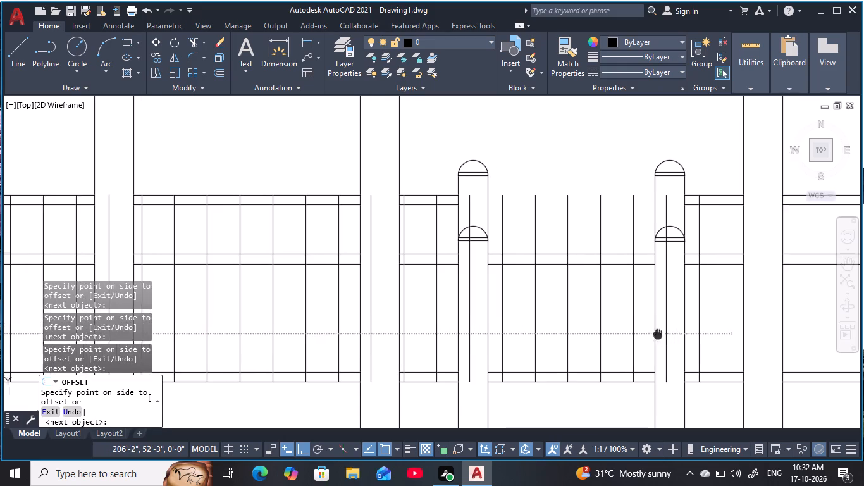
pyautogui.moveTo(626, 337); pyautogui.dragTo(82, 301, button='middle')
pyautogui.moveTo(238, 309); pyautogui.dragTo(247, 310)
pyautogui.click(328, 315)
pyautogui.click(335, 318)
pyautogui.click(366, 321)
pyautogui.moveTo(402, 325); pyautogui.dragTo(413, 326)
pyautogui.click(429, 326)
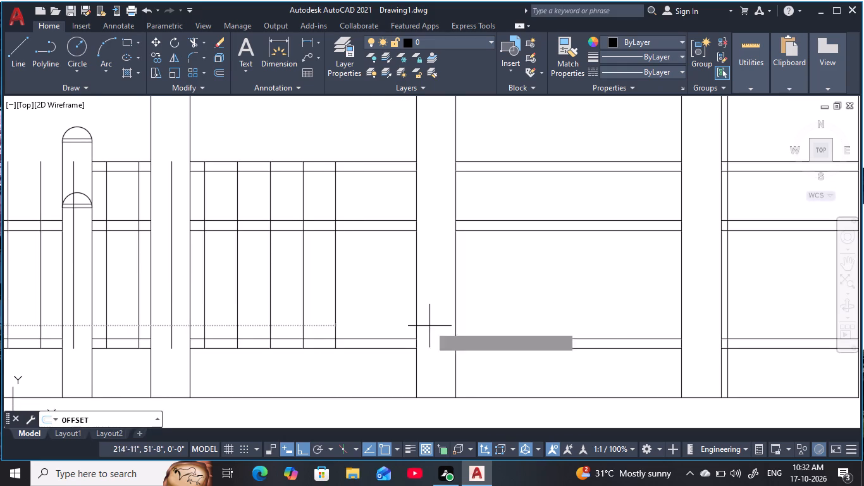
pyautogui.moveTo(444, 325); pyautogui.dragTo(450, 323)
pyautogui.click(462, 321)
pyautogui.doubleClick(474, 318)
# Complete the repeated 10-inch baluster offsets across the second bay right of the central bay and end the offset.
pyautogui.click(478, 319)
pyautogui.moveTo(479, 320); pyautogui.dragTo(488, 322)
pyautogui.click(489, 323)
pyautogui.moveTo(505, 333); pyautogui.dragTo(515, 335)
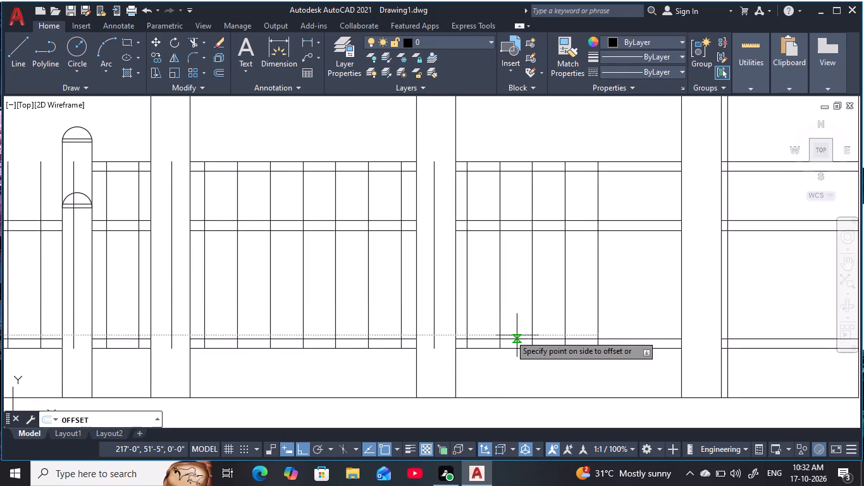
pyautogui.click(525, 333)
pyautogui.click(540, 335)
pyautogui.scroll(-3, 575, 349)
pyautogui.scroll(2, 572, 346)
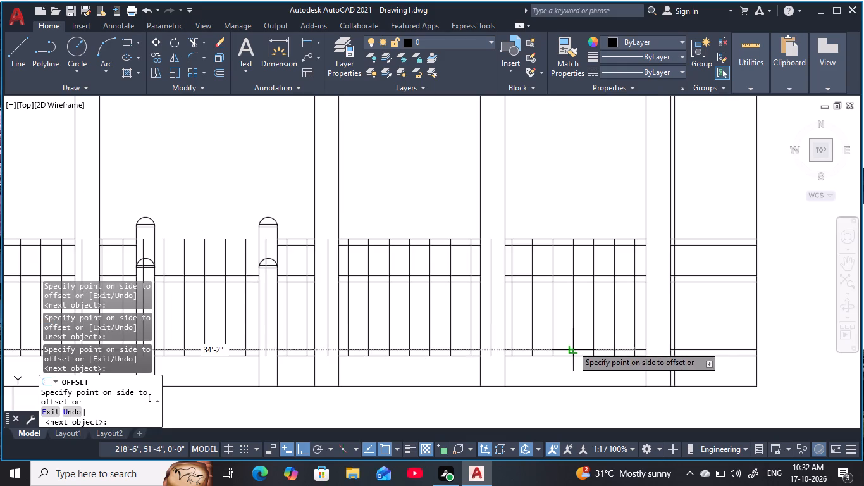
pyautogui.click(631, 347)
pyautogui.press('Escape')
pyautogui.press('Escape')
pyautogui.press('Escape')
pyautogui.press('Escape')
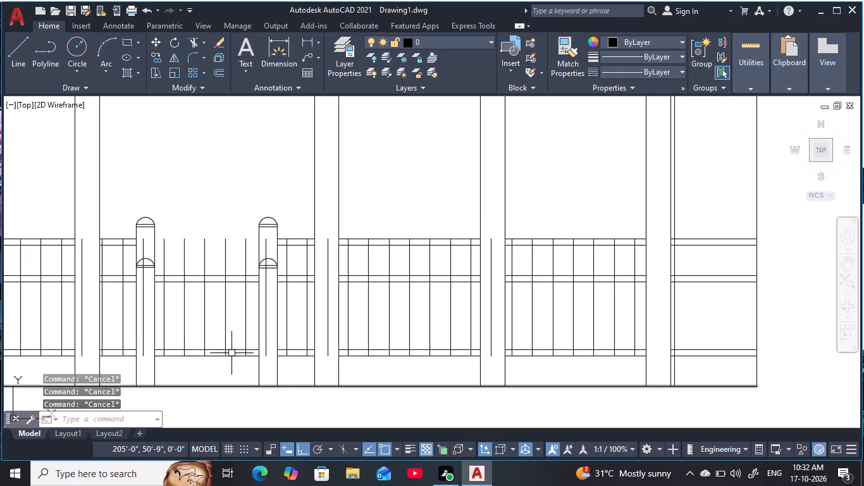
pyautogui.press('Escape')
pyautogui.press('Escape')
pyautogui.press('Escape')
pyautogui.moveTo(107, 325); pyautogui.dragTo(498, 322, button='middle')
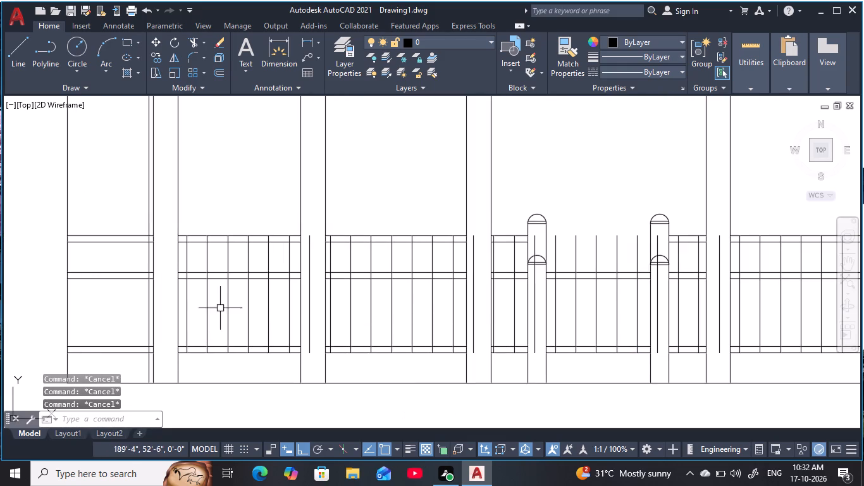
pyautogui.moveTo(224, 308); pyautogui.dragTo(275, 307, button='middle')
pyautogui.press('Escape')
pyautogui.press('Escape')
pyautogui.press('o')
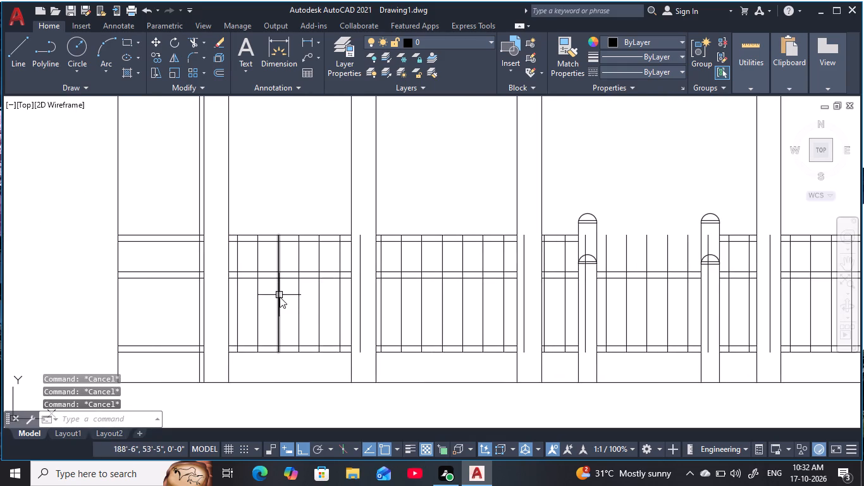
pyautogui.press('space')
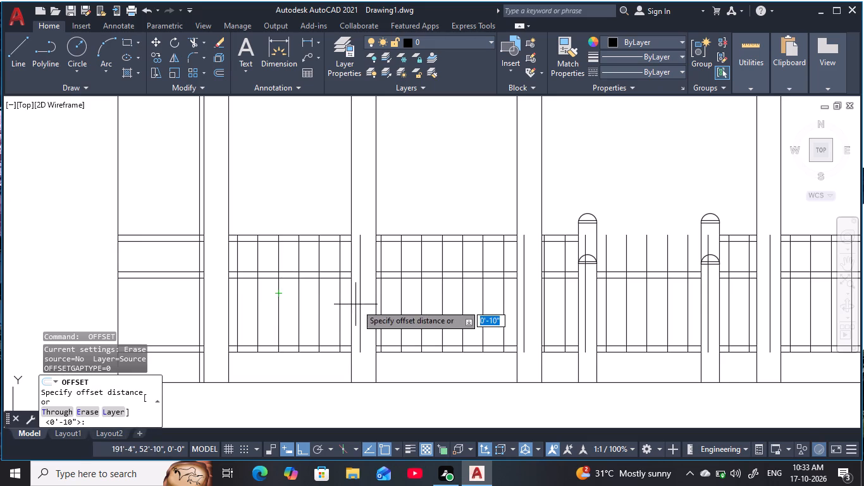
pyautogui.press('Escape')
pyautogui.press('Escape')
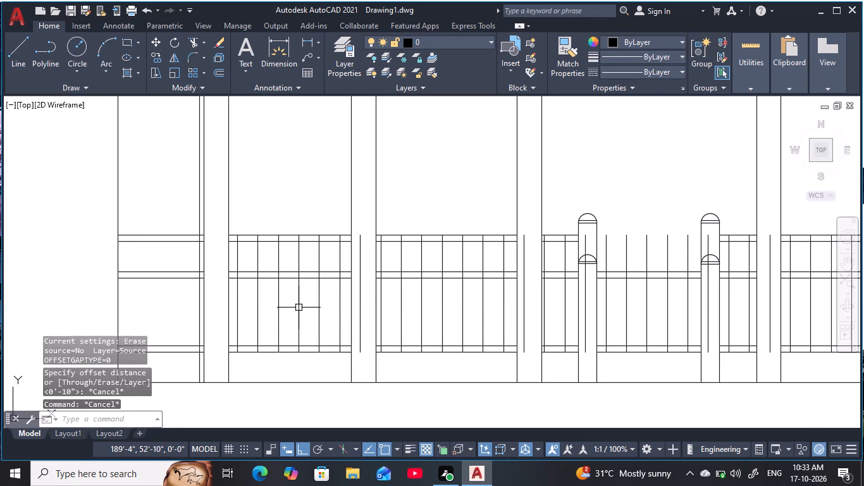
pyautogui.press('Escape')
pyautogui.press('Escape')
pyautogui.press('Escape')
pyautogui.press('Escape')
# Offset the first baluster line in the second bay from the left 1 inch to the right.
pyautogui.scroll(2, 216, 296)
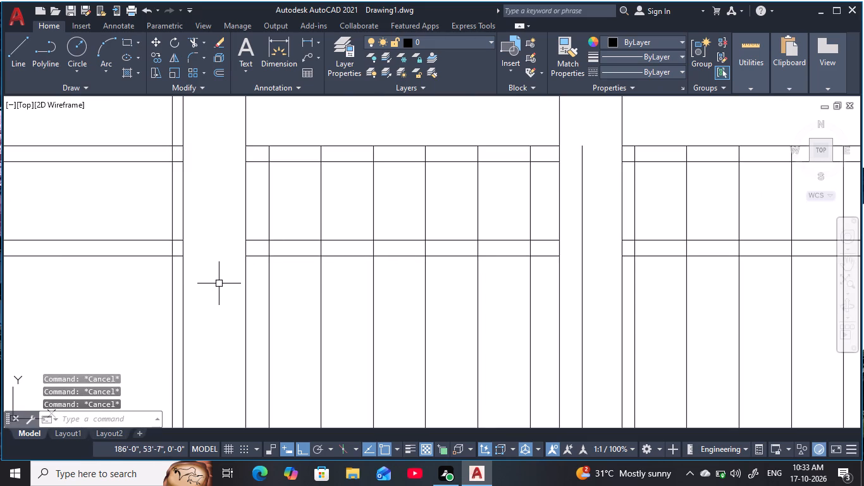
pyautogui.press('Escape')
pyautogui.press('Escape')
pyautogui.write('o 1')
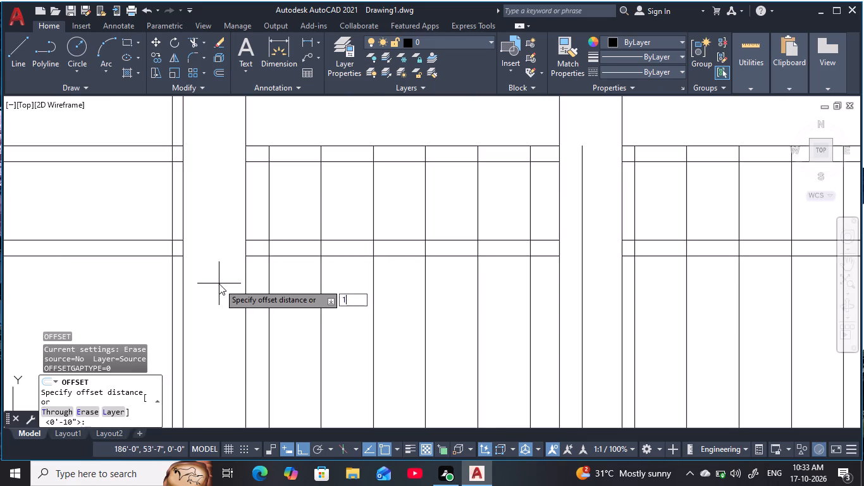
pyautogui.press('space')
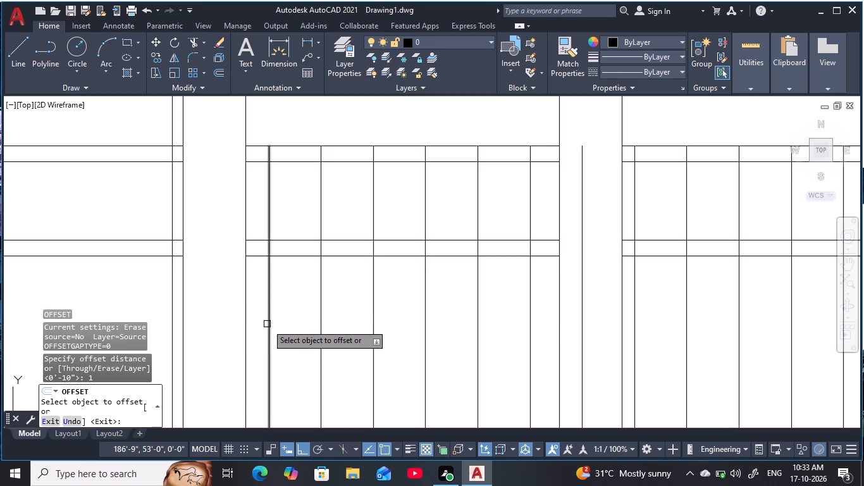
pyautogui.click(268, 325)
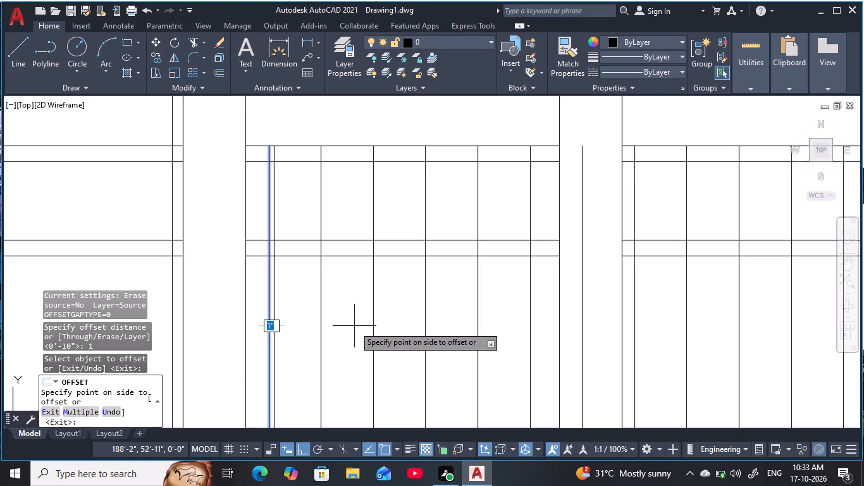
pyautogui.click(354, 326)
pyautogui.press('Escape')
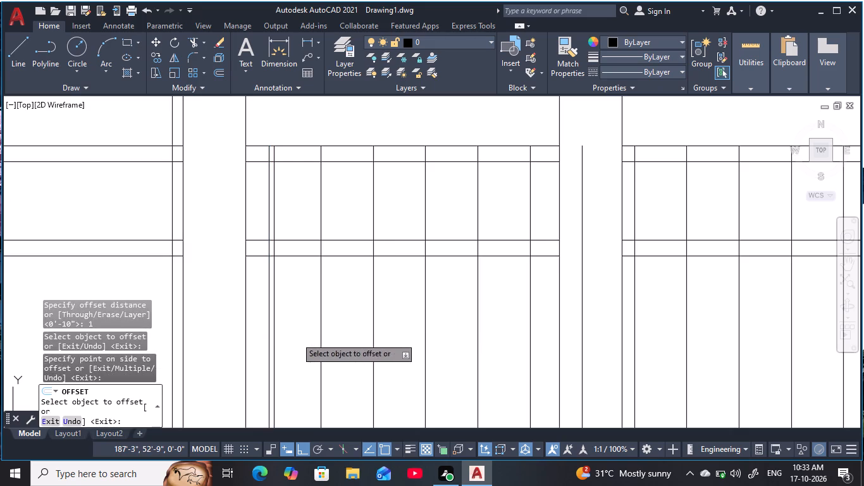
pyautogui.press('Escape')
pyautogui.press('Escape')
pyautogui.press('Escape')
pyautogui.press('Escape')
pyautogui.press('Escape')
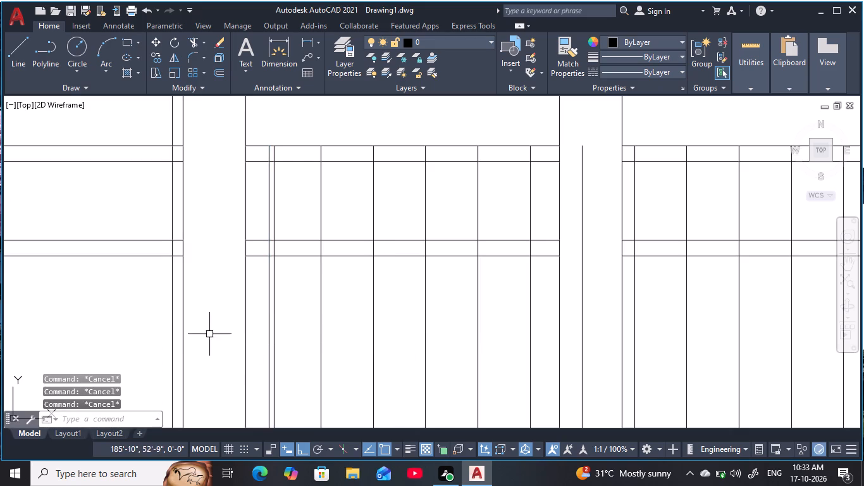
# Offset the second line of the first baluster repeatedly at 10 inches across the second bay from the left.
pyautogui.write('o')
pyautogui.press('space')
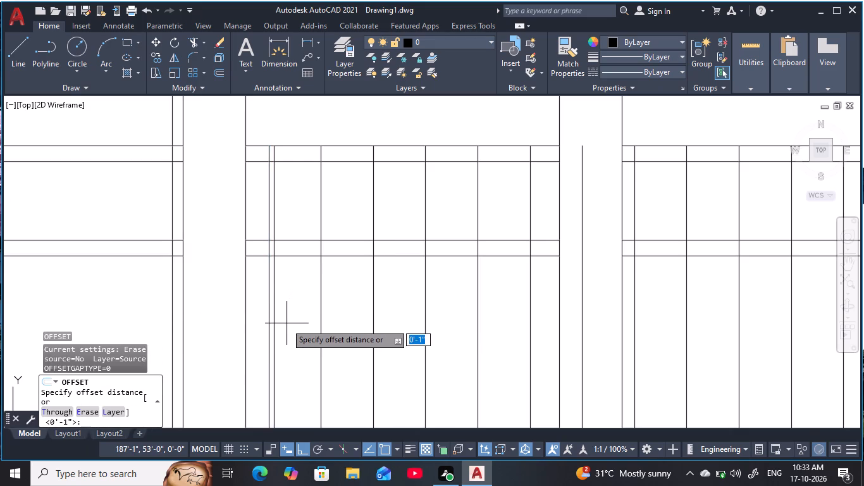
pyautogui.press('1')
pyautogui.press('0')
pyautogui.press('space')
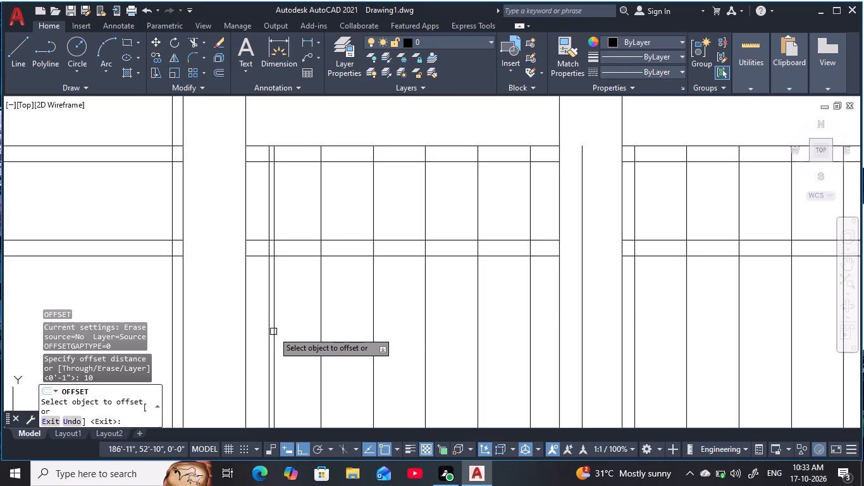
pyautogui.click(273, 335)
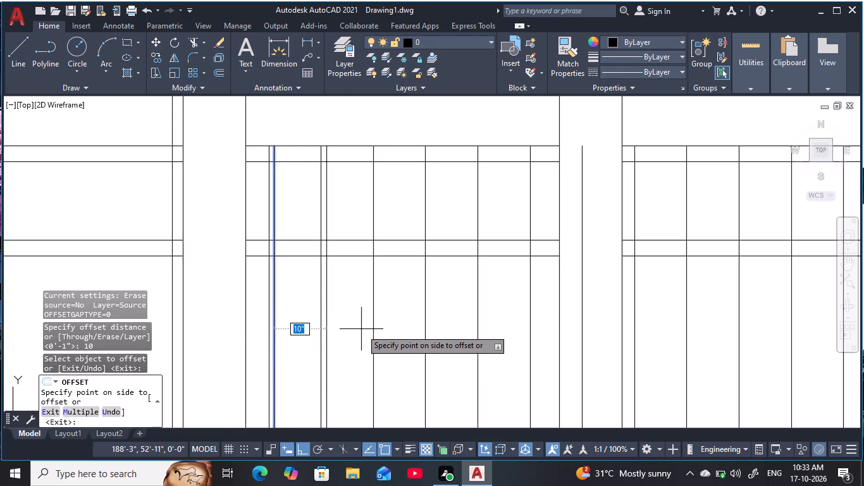
pyautogui.write('m')
pyautogui.press('space')
pyautogui.click(421, 342)
pyautogui.moveTo(433, 346); pyautogui.dragTo(439, 347)
pyautogui.click(507, 344)
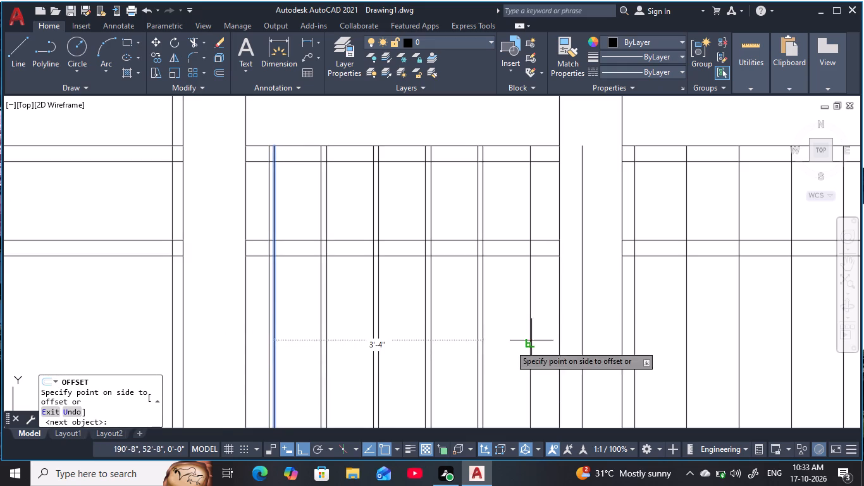
pyautogui.click(570, 337)
pyautogui.doubleClick(641, 335)
# Continue the repeated 10-inch offsets of the second baluster lines across the third bay and into the central bay.
pyautogui.middleClick(655, 332)
pyautogui.scroll(-3, 653, 333)
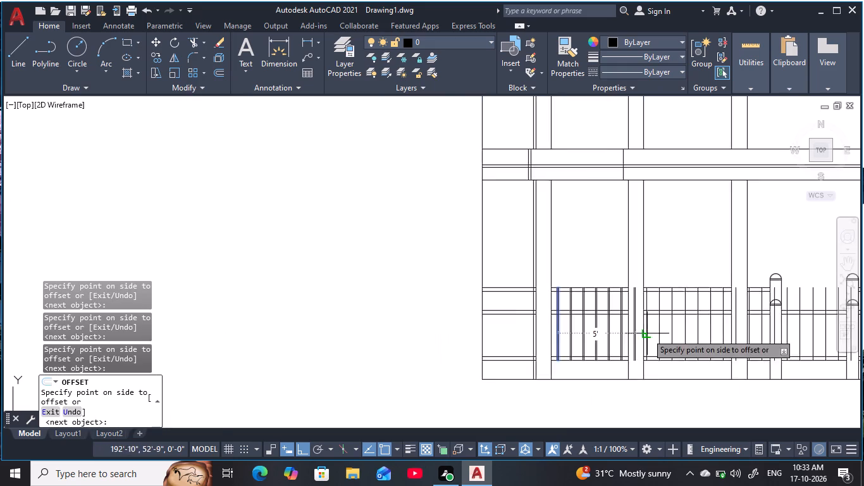
pyautogui.moveTo(637, 332); pyautogui.dragTo(501, 329, button='middle')
pyautogui.doubleClick(633, 340)
pyautogui.click(645, 341)
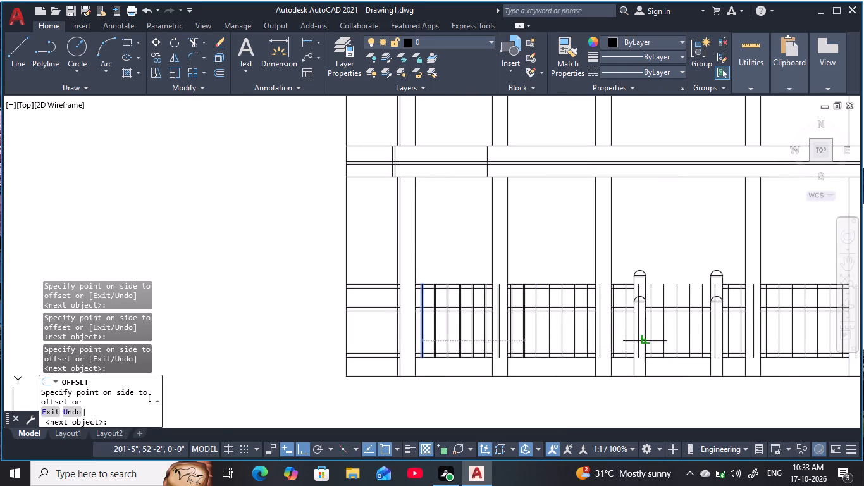
pyautogui.click(648, 341)
pyautogui.click(658, 340)
pyautogui.doubleClick(662, 340)
pyautogui.click(669, 340)
pyautogui.click(672, 340)
pyautogui.click(687, 342)
pyautogui.tripleClick(698, 344)
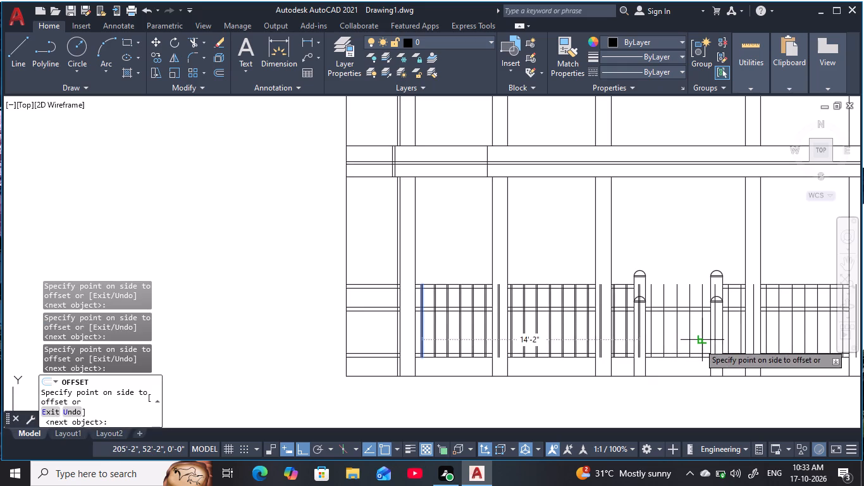
pyautogui.doubleClick(702, 341)
pyautogui.tripleClick(707, 340)
# Continue the repeated 10-inch baluster offsets from the right-hand post across the first bay right of the central bay.
pyautogui.moveTo(711, 336); pyautogui.dragTo(541, 336, button='middle')
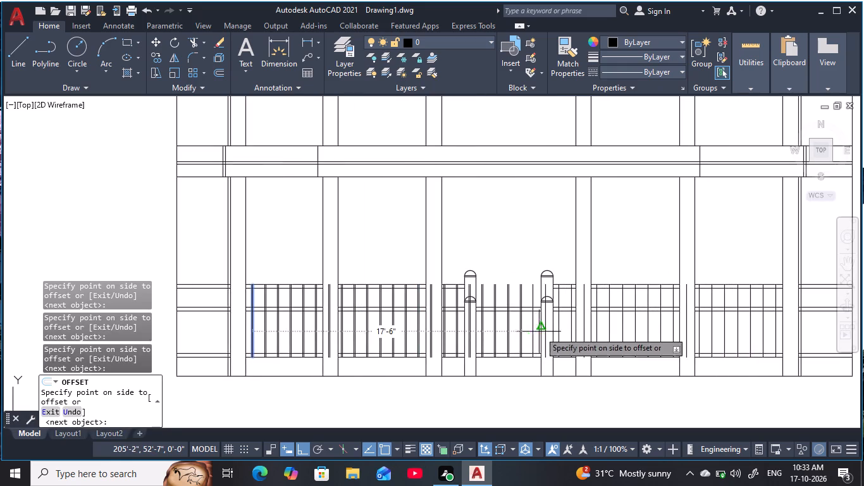
pyautogui.doubleClick(602, 330)
pyautogui.click(617, 332)
pyautogui.moveTo(628, 335); pyautogui.dragTo(653, 335)
pyautogui.click(657, 335)
pyautogui.click(678, 335)
pyautogui.doubleClick(682, 335)
pyautogui.click(696, 335)
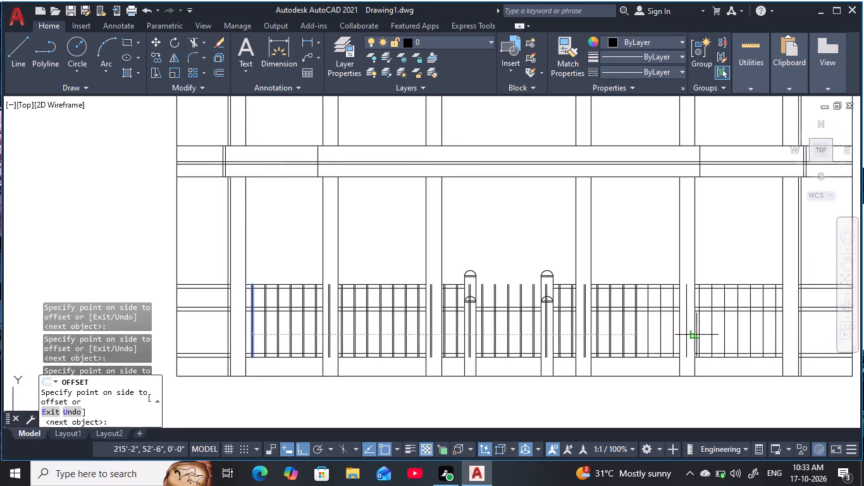
pyautogui.tripleClick(712, 335)
pyautogui.tripleClick(715, 335)
pyautogui.click(719, 339)
# Complete the repeated 10-inch baluster offsets across the second bay right of the central bay and end the offset.
pyautogui.moveTo(721, 340); pyautogui.dragTo(595, 344, button='middle')
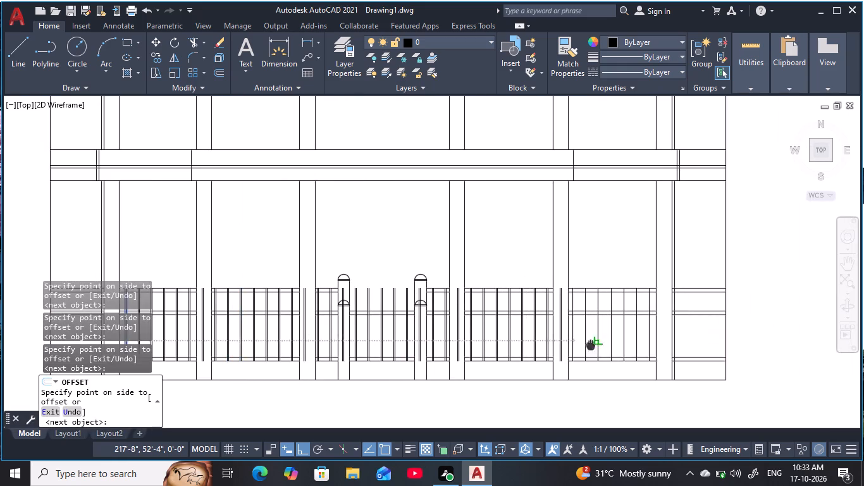
pyautogui.click(597, 344)
pyautogui.doubleClick(615, 346)
pyautogui.click(620, 346)
pyautogui.click(631, 345)
pyautogui.click(639, 344)
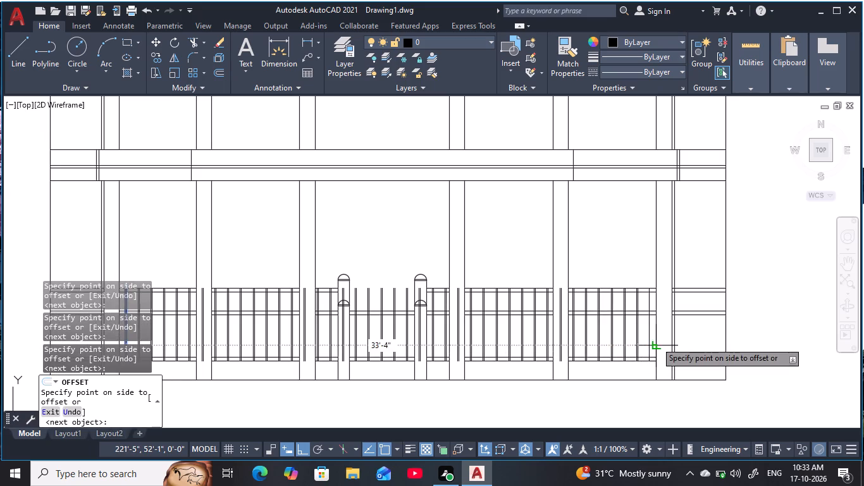
pyautogui.click(656, 342)
pyautogui.click(616, 323)
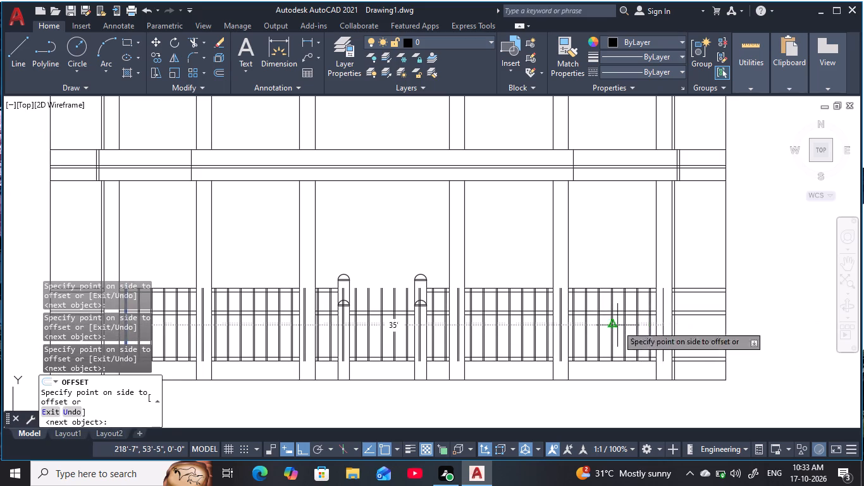
pyautogui.press('Escape')
pyautogui.press('Escape')
pyautogui.press('Escape')
pyautogui.press('Escape')
pyautogui.press('Escape')
pyautogui.press('Escape')
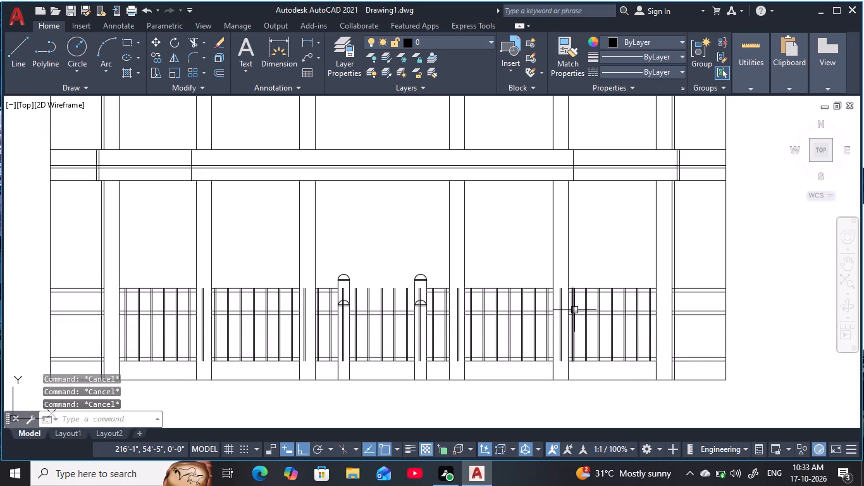
# Trim the baluster lines out of the top rail across the second bay from the left.
pyautogui.scroll(3, 472, 371)
pyautogui.moveTo(341, 360); pyautogui.dragTo(355, 369, button='middle')
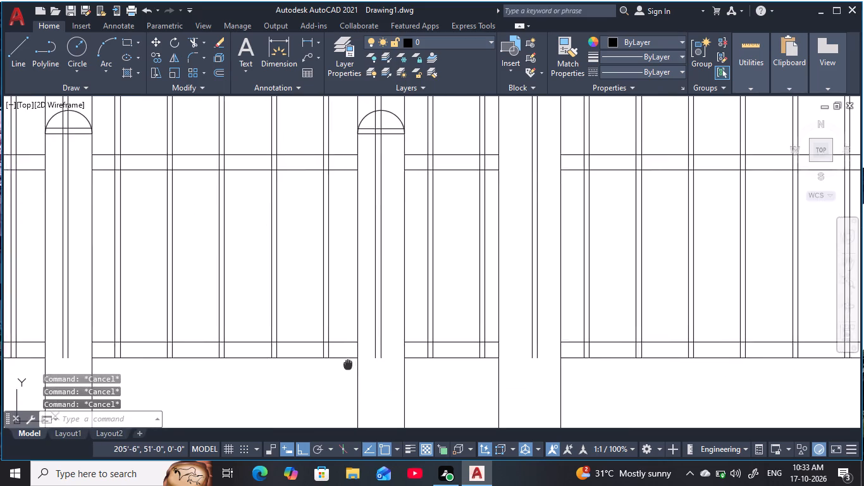
pyautogui.moveTo(355, 369); pyautogui.dragTo(614, 406, button='middle')
pyautogui.scroll(-2, 532, 406)
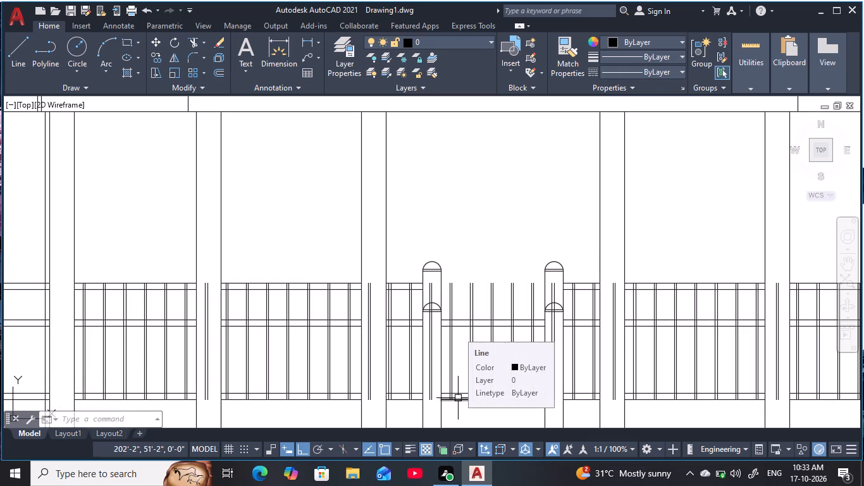
pyautogui.scroll(4, 70, 280)
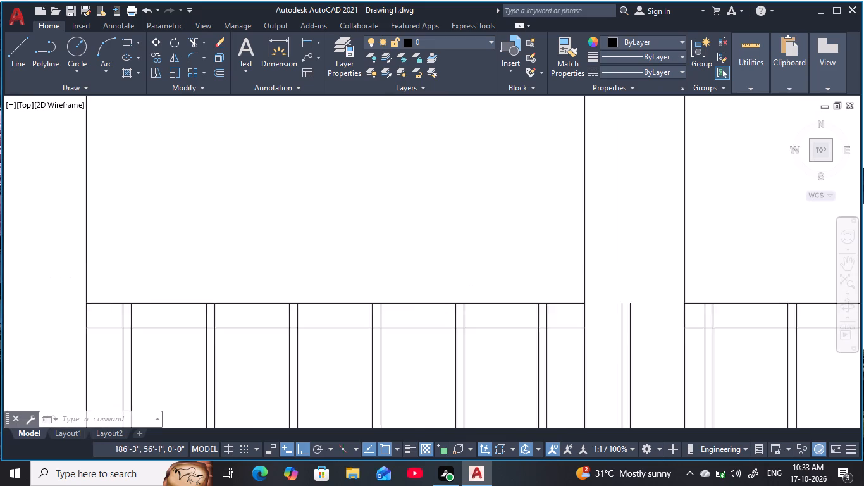
pyautogui.moveTo(216, 359); pyautogui.dragTo(158, 256, button='middle')
pyautogui.press('Escape')
pyautogui.press('Escape')
pyautogui.press('Escape')
pyautogui.press('Escape')
pyautogui.press('Escape')
pyautogui.press('Escape')
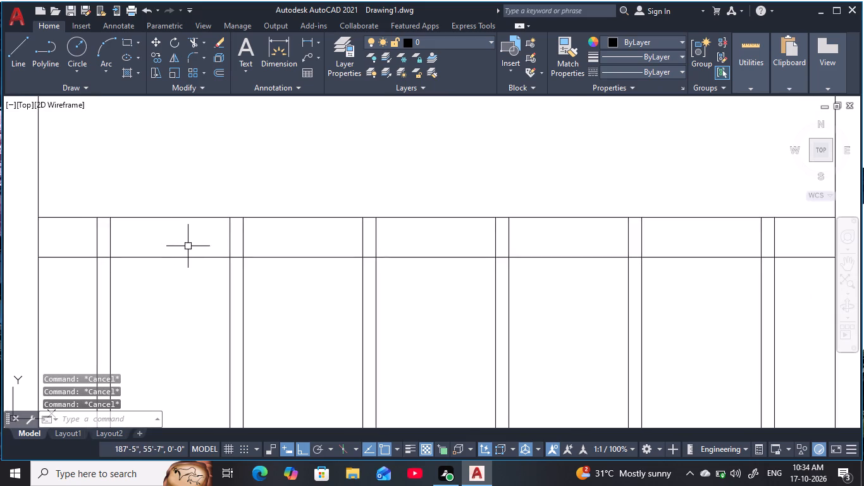
pyautogui.press('Escape')
pyautogui.write('tr')
pyautogui.press('space')
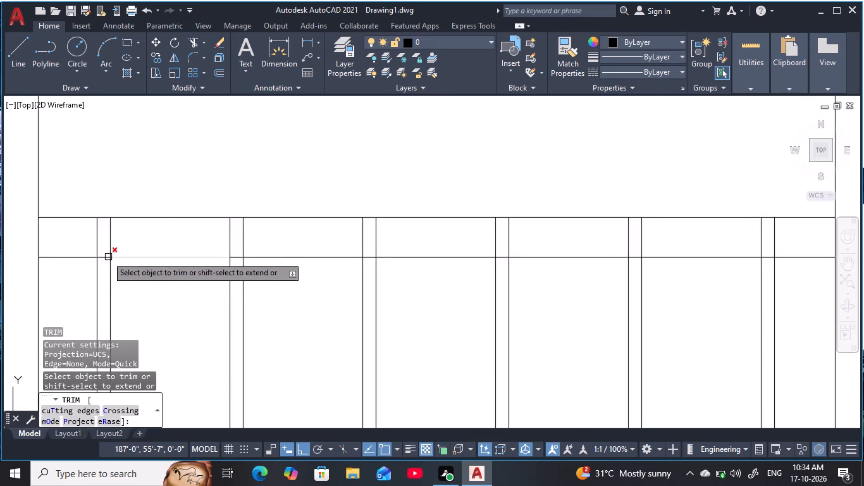
pyautogui.moveTo(62, 239); pyautogui.dragTo(256, 240)
pyautogui.moveTo(285, 239); pyautogui.dragTo(308, 239)
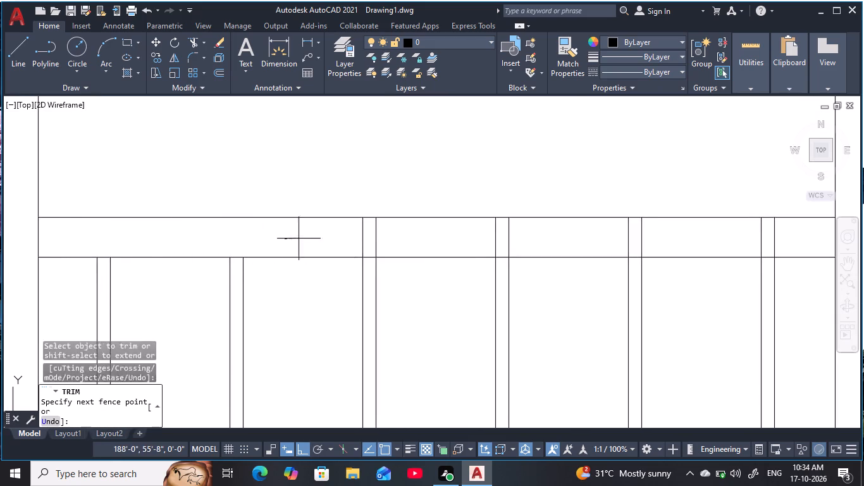
pyautogui.moveTo(308, 239); pyautogui.dragTo(423, 242)
pyautogui.moveTo(467, 242); pyautogui.dragTo(521, 240)
pyautogui.moveTo(543, 235); pyautogui.dragTo(298, 227, button='middle')
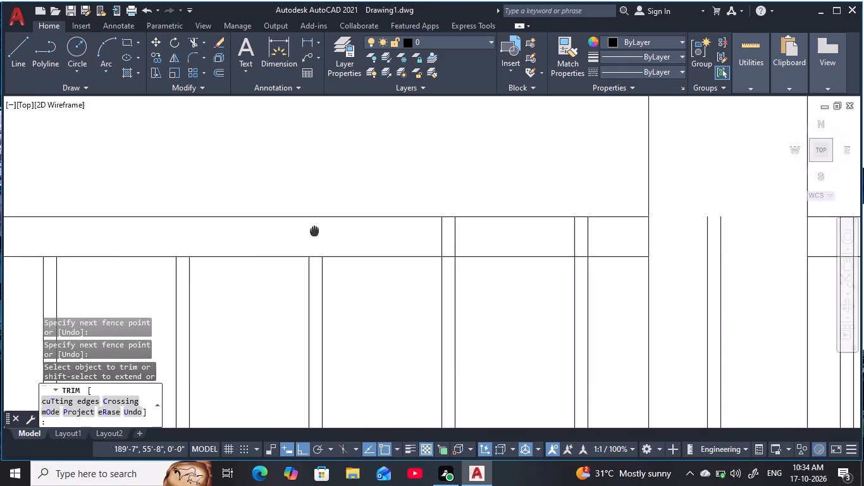
pyautogui.moveTo(298, 227); pyautogui.dragTo(226, 212, button='middle')
pyautogui.moveTo(257, 210); pyautogui.dragTo(465, 213)
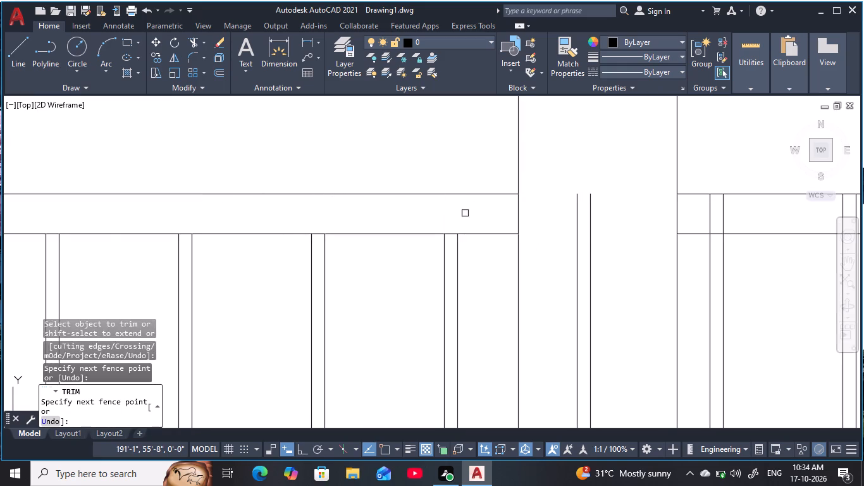
# Remove the stray baluster pair inside the column between the second and third bays with Trim.
pyautogui.moveTo(589, 234); pyautogui.dragTo(457, 211, button='middle')
pyautogui.moveTo(432, 228); pyautogui.dragTo(479, 223)
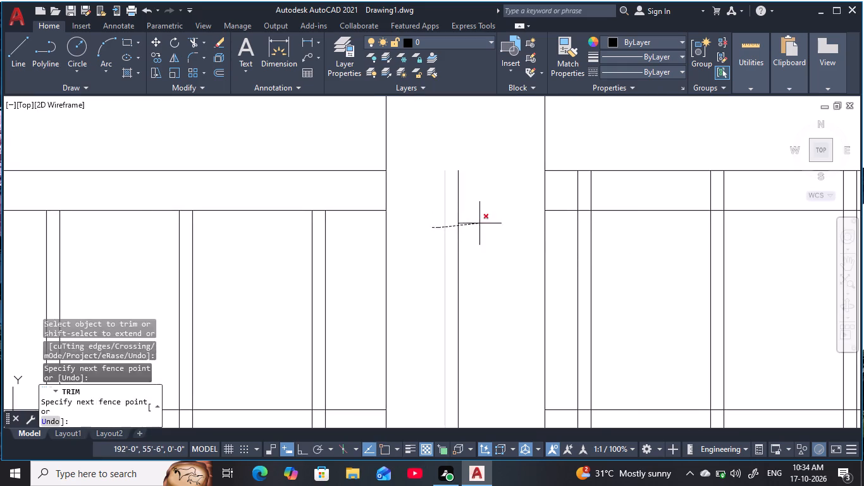
pyautogui.moveTo(479, 223); pyautogui.dragTo(480, 223)
# Trim the baluster lines out of the top rail across the third bay from the left.
pyautogui.moveTo(490, 216); pyautogui.dragTo(219, 266, button='middle')
pyautogui.moveTo(297, 247); pyautogui.dragTo(296, 246)
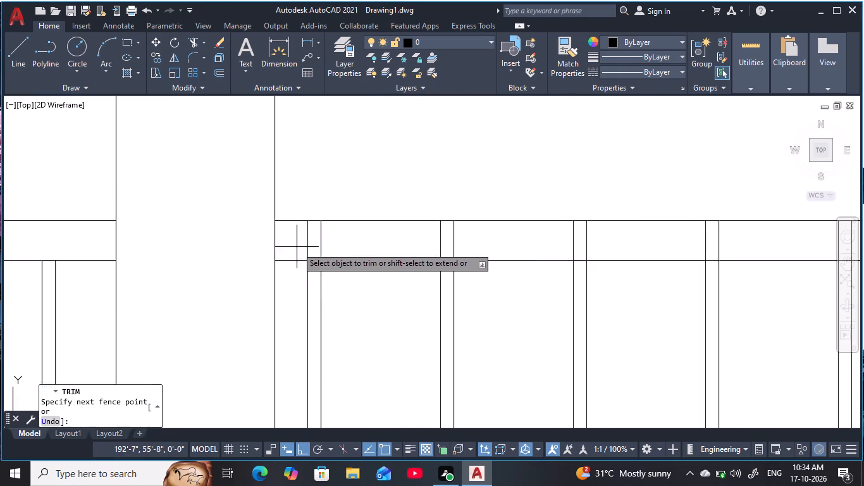
pyautogui.moveTo(296, 246); pyautogui.dragTo(478, 244)
pyautogui.moveTo(490, 242); pyautogui.dragTo(231, 245, button='middle')
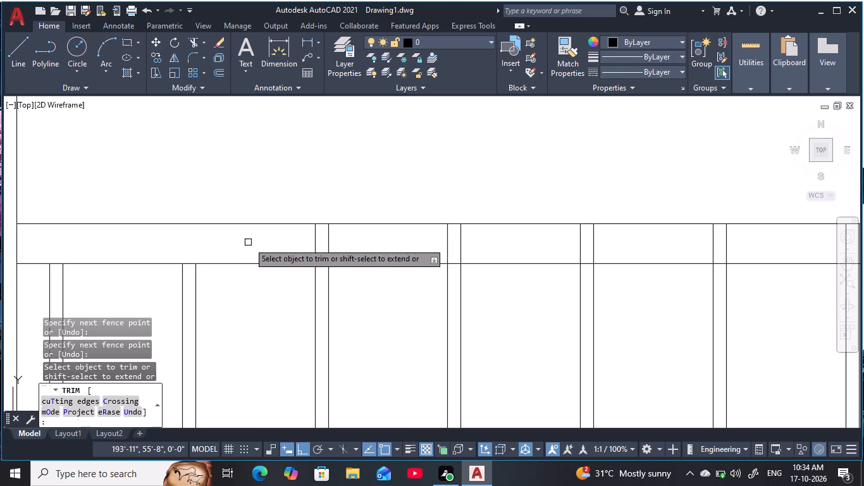
pyautogui.moveTo(251, 244); pyautogui.dragTo(437, 254)
pyautogui.moveTo(452, 251); pyautogui.dragTo(282, 264, button='middle')
pyautogui.moveTo(259, 261); pyautogui.dragTo(301, 255)
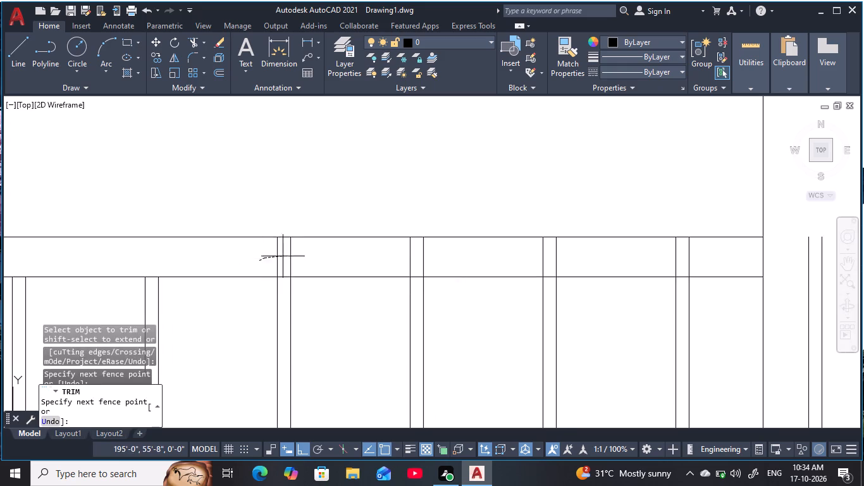
pyautogui.moveTo(301, 255); pyautogui.dragTo(392, 256)
pyautogui.moveTo(395, 256); pyautogui.dragTo(285, 265, button='middle')
pyautogui.moveTo(284, 265); pyautogui.dragTo(386, 266)
pyautogui.moveTo(397, 265); pyautogui.dragTo(261, 252, button='middle')
pyautogui.moveTo(259, 252); pyautogui.dragTo(463, 255)
# Remove the stray baluster pair inside the column between the third bay and the central bay with Trim.
pyautogui.moveTo(465, 258); pyautogui.dragTo(462, 258, button='middle')
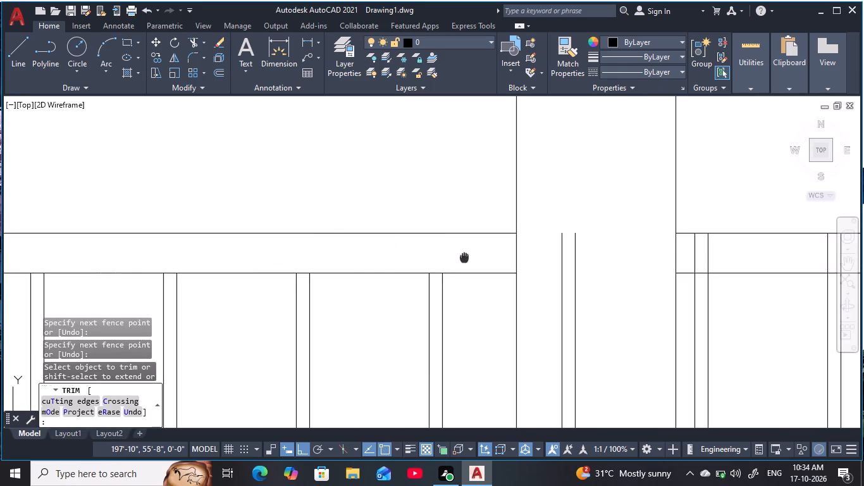
pyautogui.moveTo(462, 258); pyautogui.dragTo(202, 249, button='middle')
pyautogui.moveTo(274, 266); pyautogui.dragTo(331, 267)
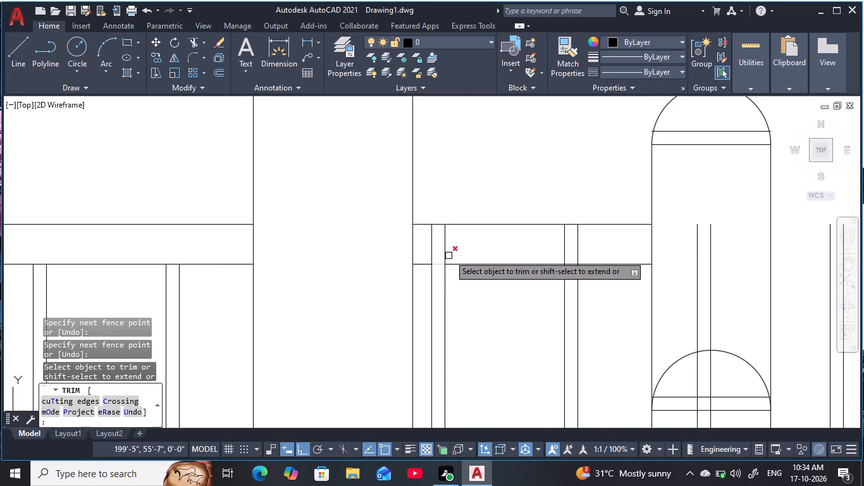
# Trim the two baluster pairs out of the top rail between that column and the left round-topped post.
pyautogui.moveTo(422, 254); pyautogui.dragTo(448, 252)
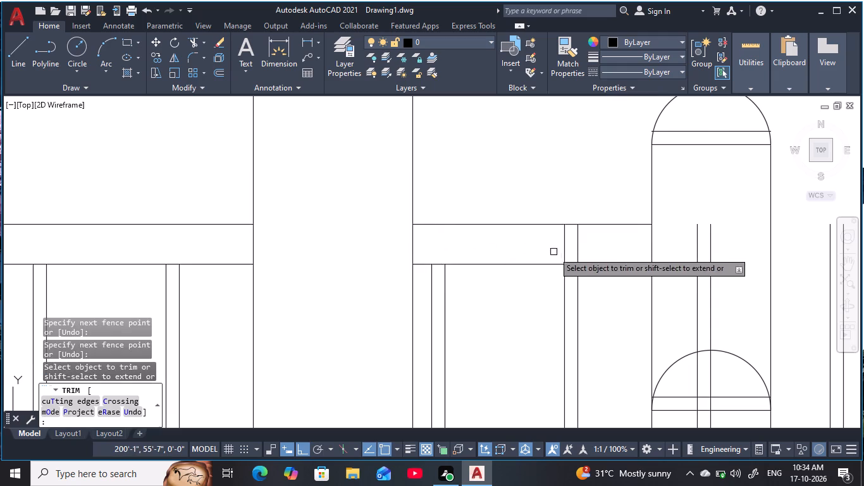
pyautogui.moveTo(594, 249); pyautogui.dragTo(521, 248)
# Trim off the baluster lines projecting above the middle rail between the two round-topped posts.
pyautogui.moveTo(562, 249); pyautogui.dragTo(361, 221, button='middle')
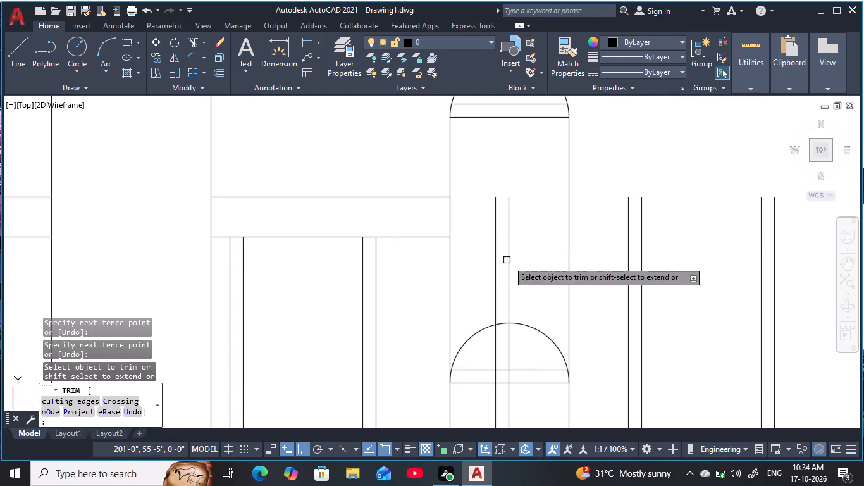
pyautogui.moveTo(581, 270); pyautogui.dragTo(398, 303, button='middle')
pyautogui.scroll(-2, 397, 304)
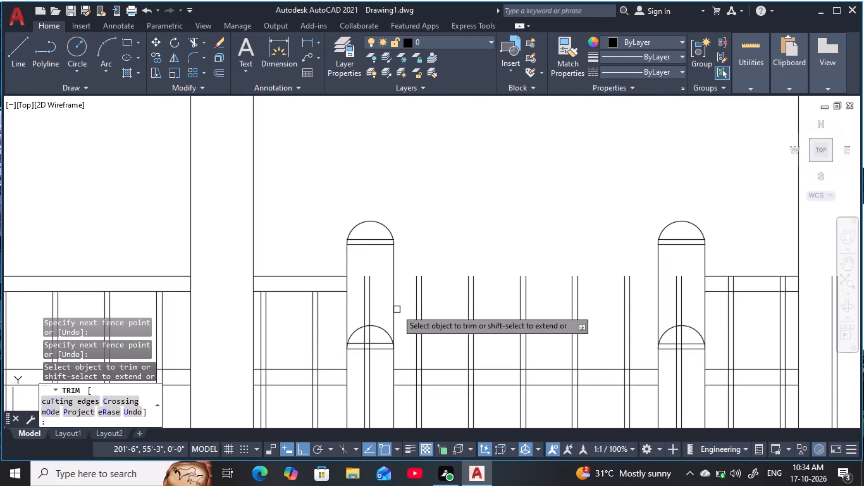
pyautogui.scroll(-2, 397, 309)
pyautogui.scroll(2, 429, 310)
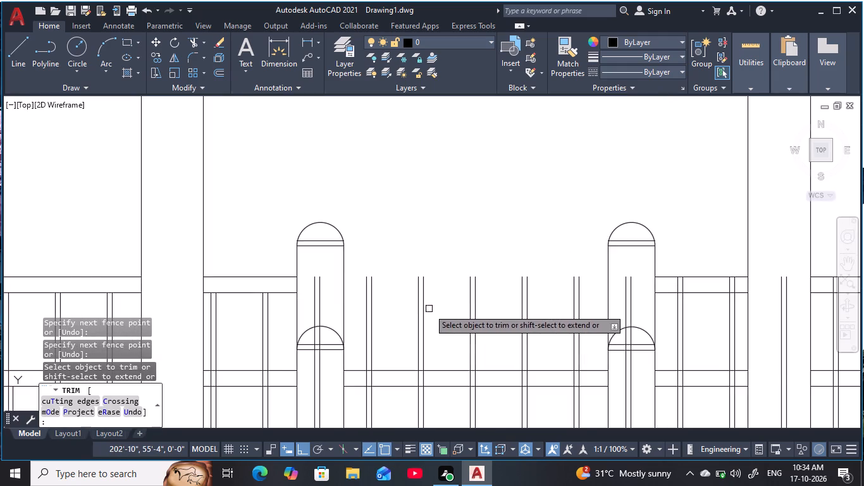
pyautogui.scroll(1, 428, 309)
pyautogui.moveTo(311, 301); pyautogui.dragTo(472, 296)
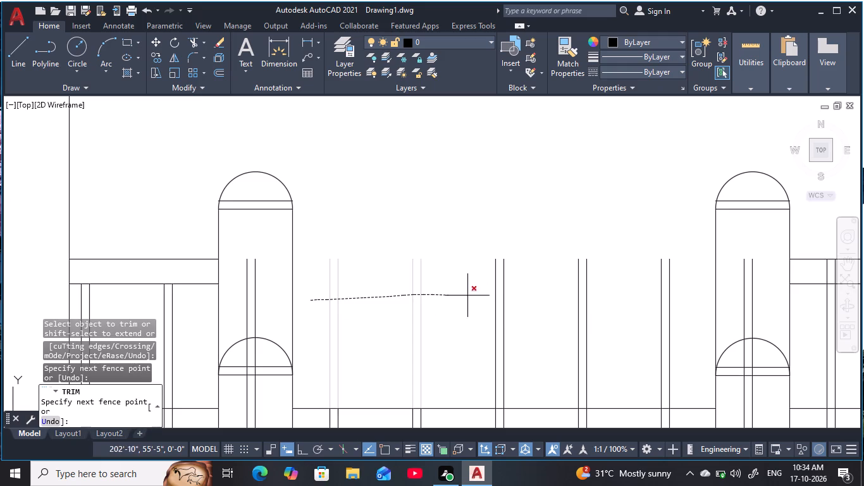
pyautogui.moveTo(472, 296); pyautogui.dragTo(678, 285)
# Trim the two baluster pairs out of the top rail between the right round-topped post and the adjacent column.
pyautogui.moveTo(684, 285); pyautogui.dragTo(643, 284, button='middle')
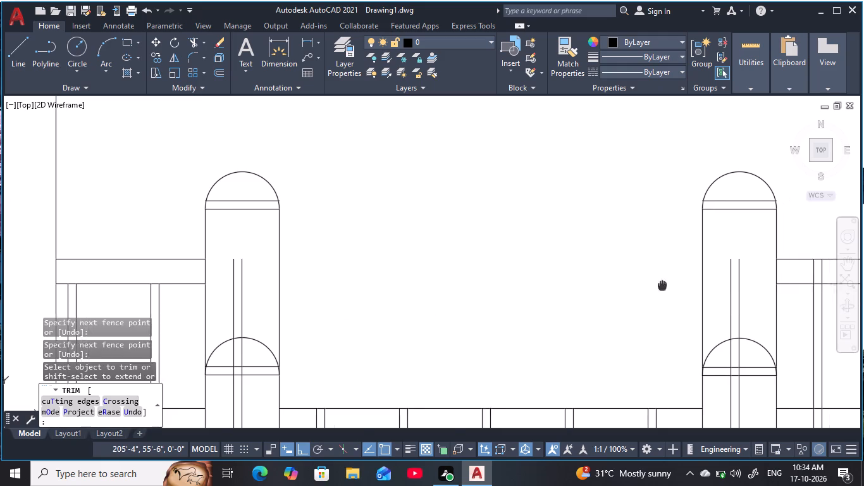
pyautogui.moveTo(643, 284); pyautogui.dragTo(304, 261, button='middle')
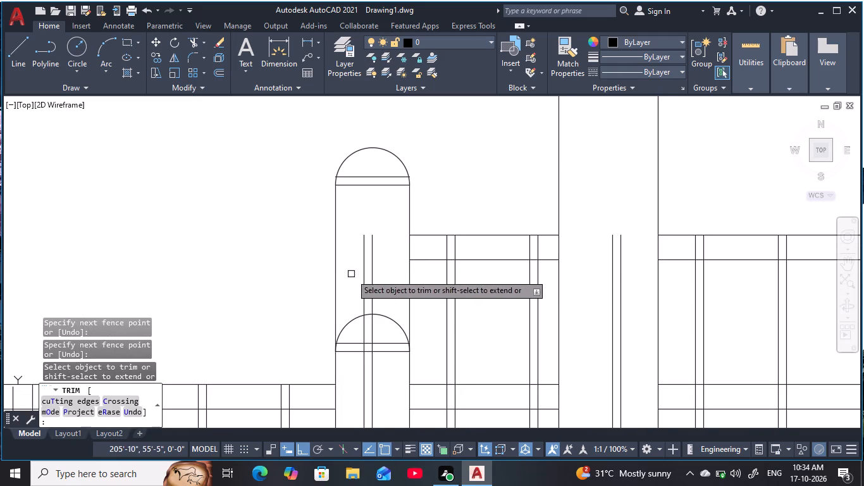
pyautogui.scroll(1, 454, 264)
pyautogui.moveTo(413, 249); pyautogui.dragTo(556, 245)
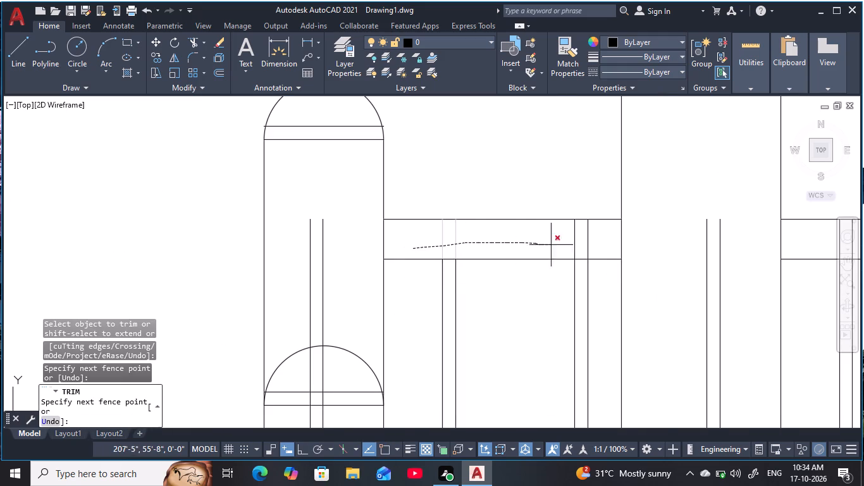
pyautogui.moveTo(556, 245); pyautogui.dragTo(590, 238)
# Remove the stray baluster pair inside the column just right of the right round-topped post with Trim.
pyautogui.moveTo(616, 243); pyautogui.dragTo(538, 242, button='middle')
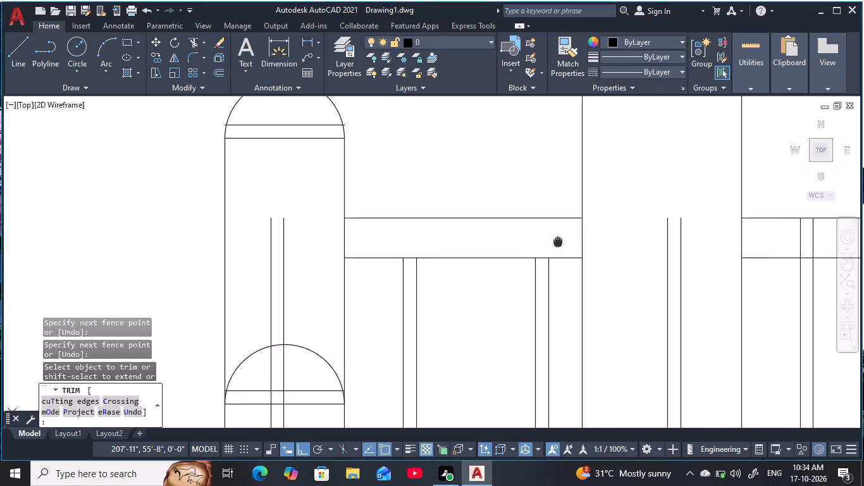
pyautogui.moveTo(538, 242); pyautogui.dragTo(422, 240, button='middle')
pyautogui.moveTo(457, 252); pyautogui.dragTo(526, 266)
pyautogui.moveTo(527, 265); pyautogui.dragTo(489, 275, button='middle')
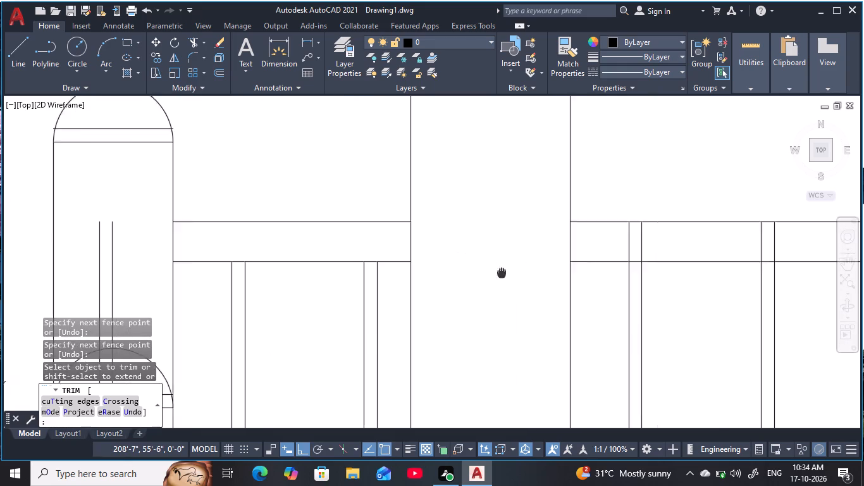
# Trim the baluster lines out of the top rail across the first full bay right of that column.
pyautogui.moveTo(489, 275); pyautogui.dragTo(203, 283, button='middle')
pyautogui.moveTo(294, 256); pyautogui.dragTo(531, 257)
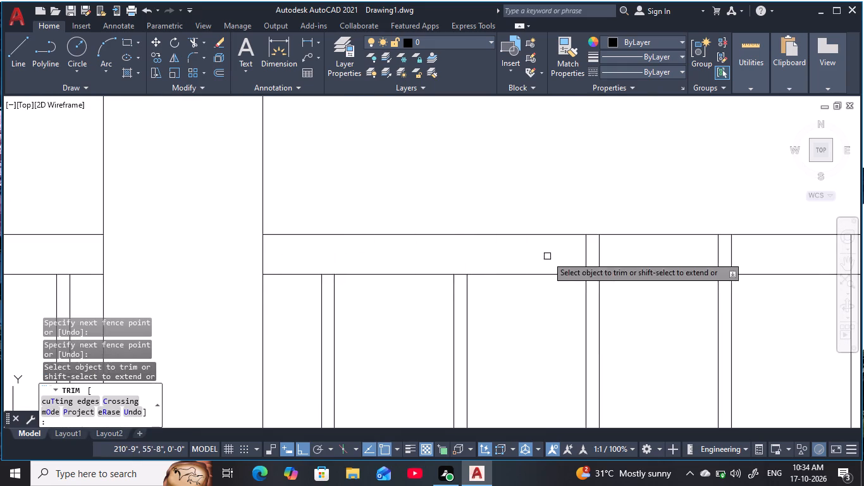
pyautogui.moveTo(551, 258); pyautogui.dragTo(175, 263, button='middle')
pyautogui.scroll(-1, 174, 262)
pyautogui.moveTo(175, 262); pyautogui.dragTo(374, 258)
pyautogui.moveTo(380, 258); pyautogui.dragTo(226, 253, button='middle')
pyautogui.moveTo(262, 262); pyautogui.dragTo(386, 256)
# Remove the stray baluster pair inside the column between the two right-hand baluster bays with Trim.
pyautogui.moveTo(392, 255); pyautogui.dragTo(231, 253, button='middle')
pyautogui.moveTo(281, 271); pyautogui.dragTo(311, 267)
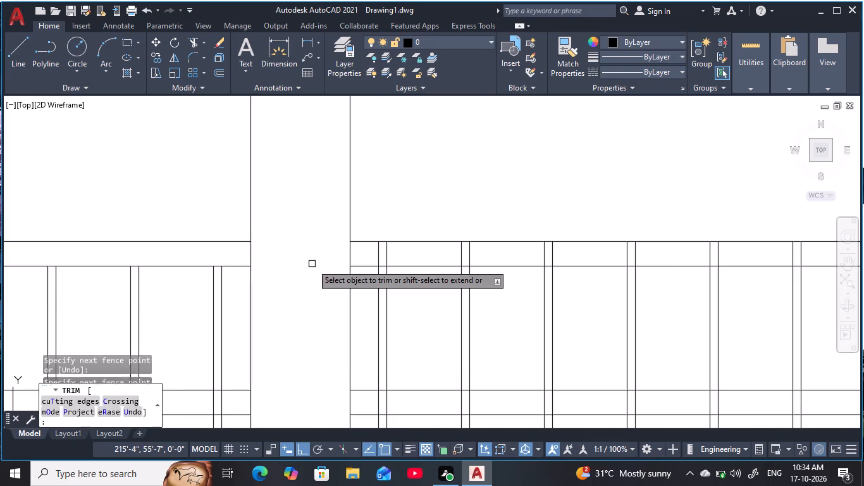
# Trim the baluster lines out of the top rail across the last baluster bay on the building's right side.
pyautogui.scroll(3, 421, 253)
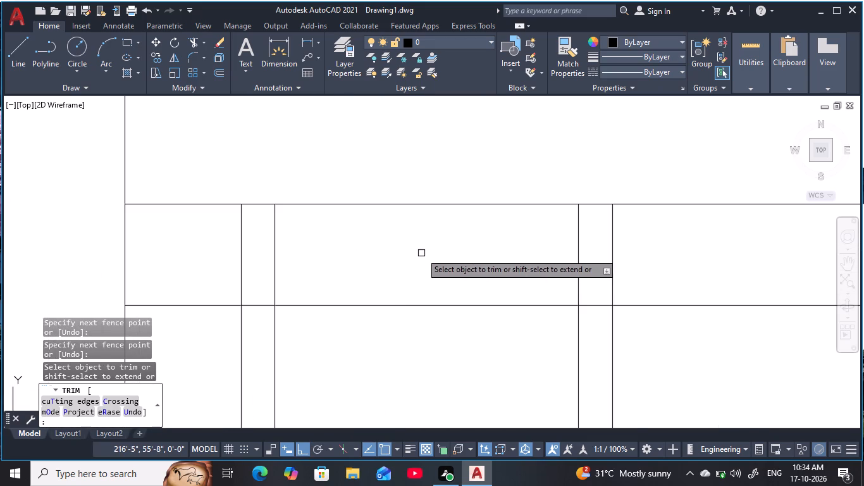
pyautogui.moveTo(215, 266); pyautogui.dragTo(324, 256)
pyautogui.moveTo(420, 244); pyautogui.dragTo(221, 233, button='middle')
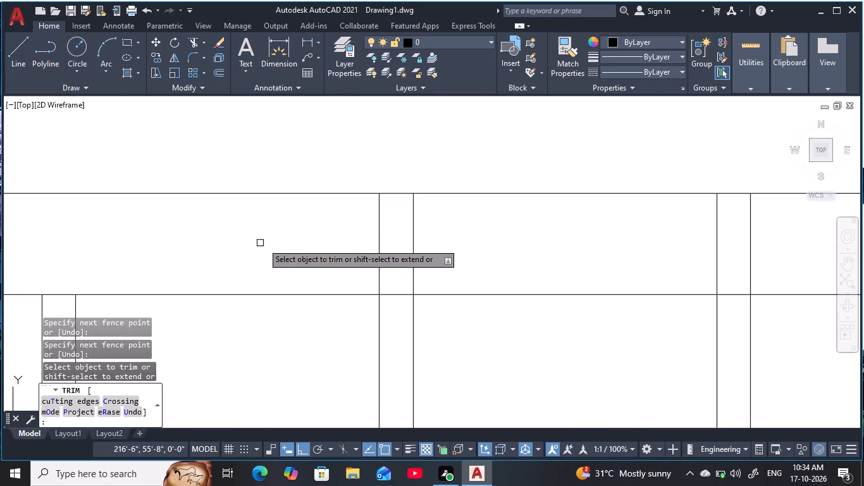
pyautogui.moveTo(269, 243); pyautogui.dragTo(498, 223)
pyautogui.scroll(-2, 520, 220)
pyautogui.moveTo(521, 221); pyautogui.dragTo(170, 223, button='middle')
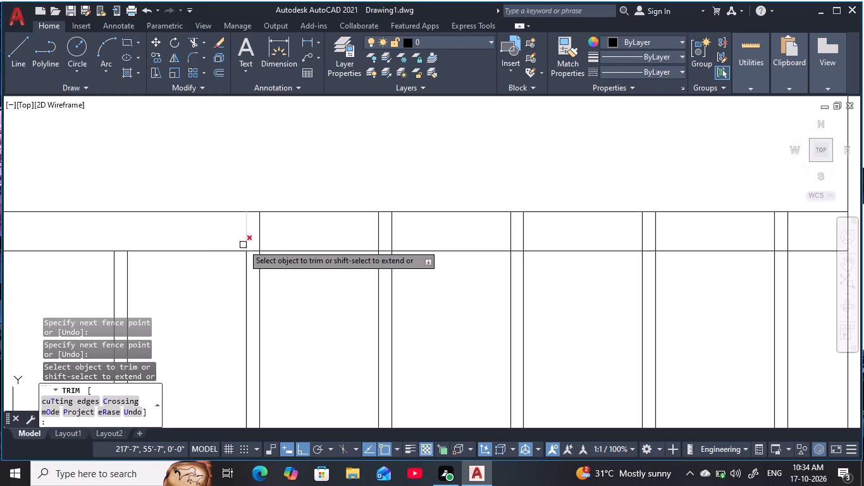
pyautogui.moveTo(229, 240); pyautogui.dragTo(643, 220)
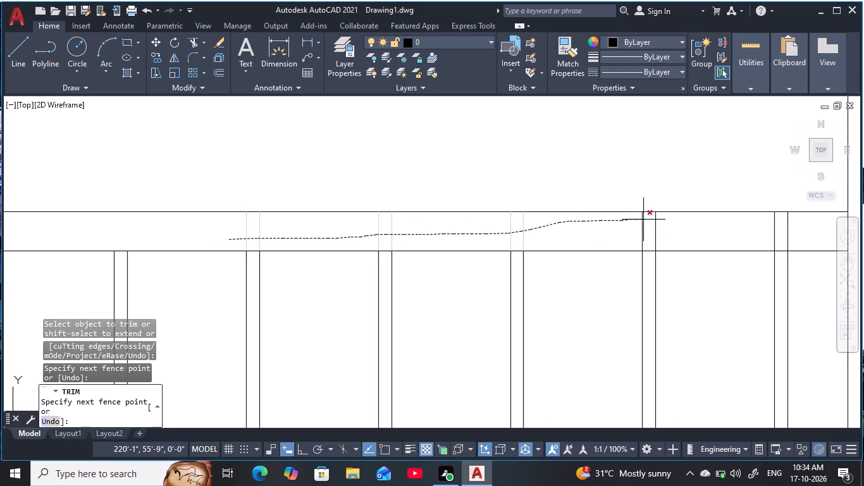
pyautogui.moveTo(643, 220); pyautogui.dragTo(644, 220)
pyautogui.moveTo(644, 220); pyautogui.dragTo(190, 178, button='middle')
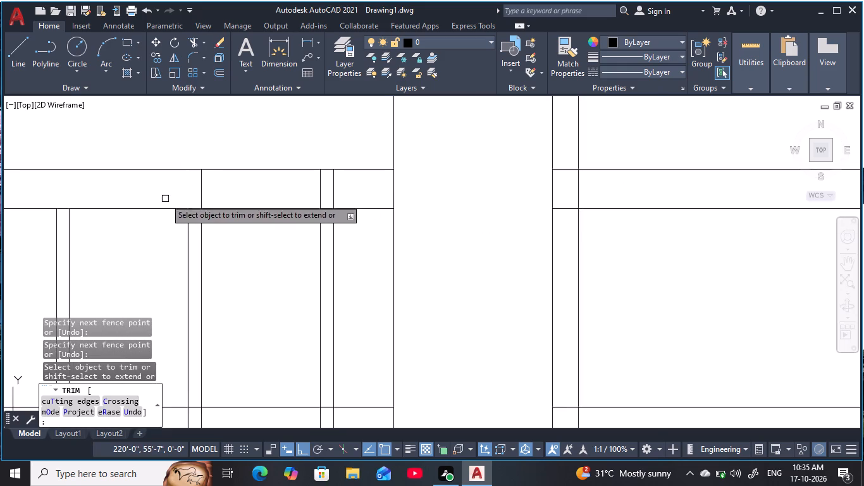
pyautogui.moveTo(165, 199); pyautogui.dragTo(344, 194)
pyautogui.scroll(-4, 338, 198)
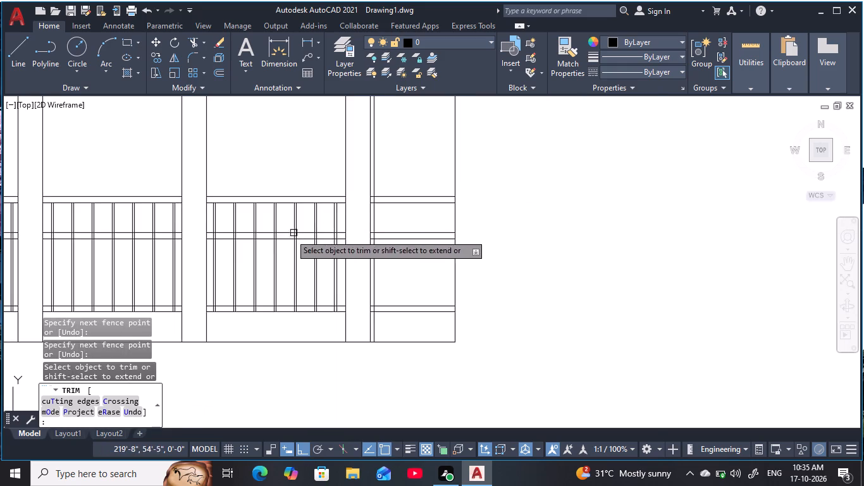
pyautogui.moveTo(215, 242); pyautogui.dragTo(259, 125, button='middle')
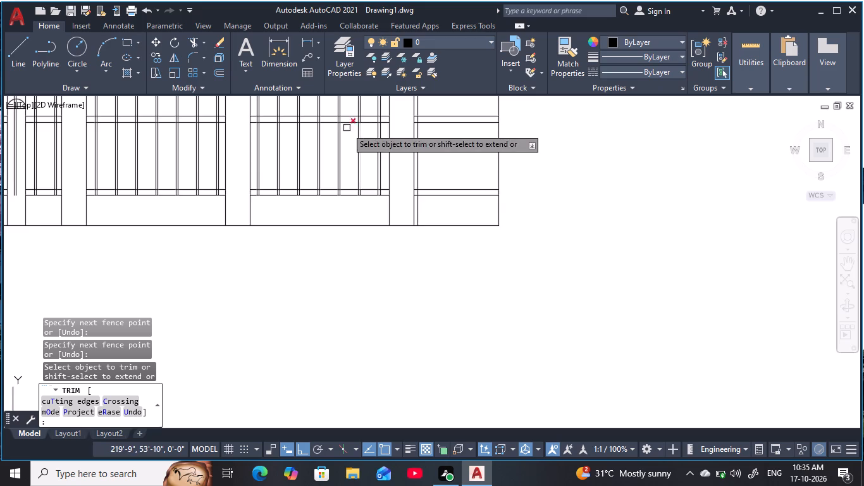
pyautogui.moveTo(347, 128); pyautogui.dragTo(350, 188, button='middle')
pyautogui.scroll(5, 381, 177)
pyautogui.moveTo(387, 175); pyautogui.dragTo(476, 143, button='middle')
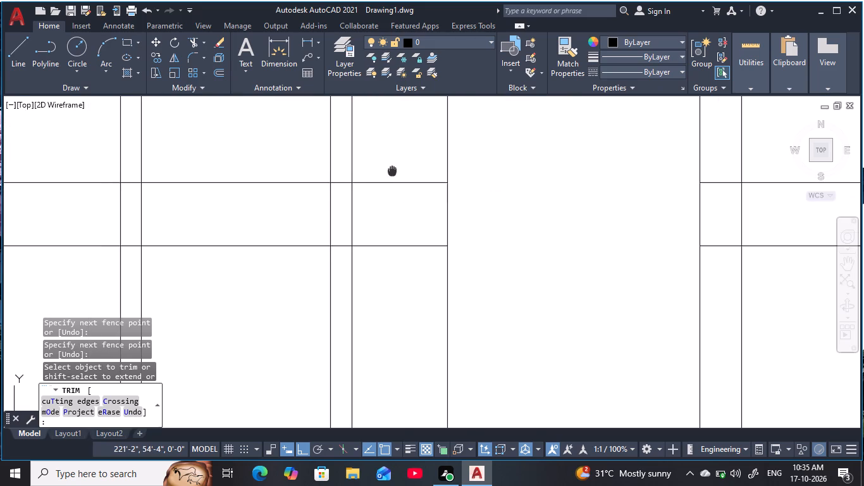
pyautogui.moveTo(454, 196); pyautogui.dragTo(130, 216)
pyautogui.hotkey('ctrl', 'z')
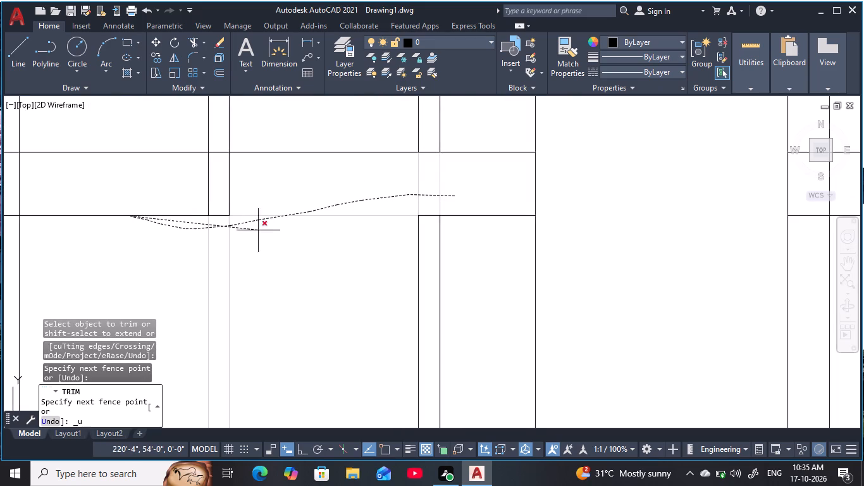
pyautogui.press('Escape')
# Trim the baluster lines out of the middle rail across the rightmost baluster bay, working from its right column leftward.
pyautogui.press('space')
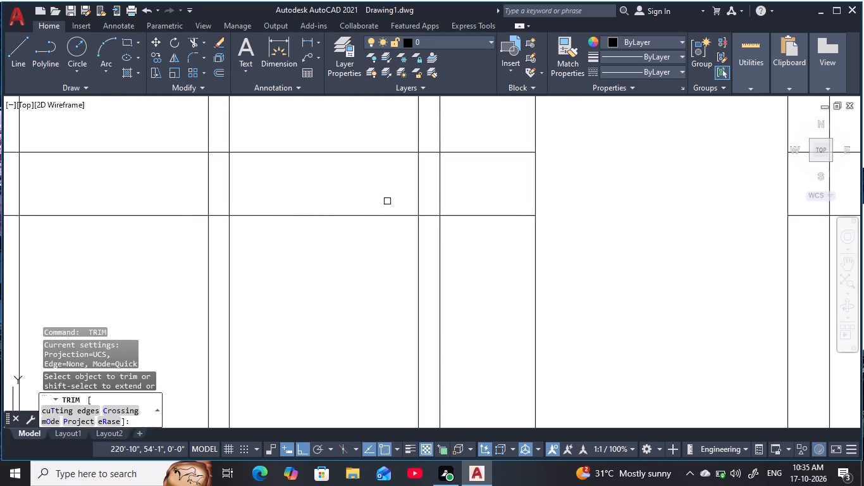
pyautogui.moveTo(463, 194); pyautogui.dragTo(188, 199)
pyautogui.moveTo(176, 204); pyautogui.dragTo(483, 191, button='middle')
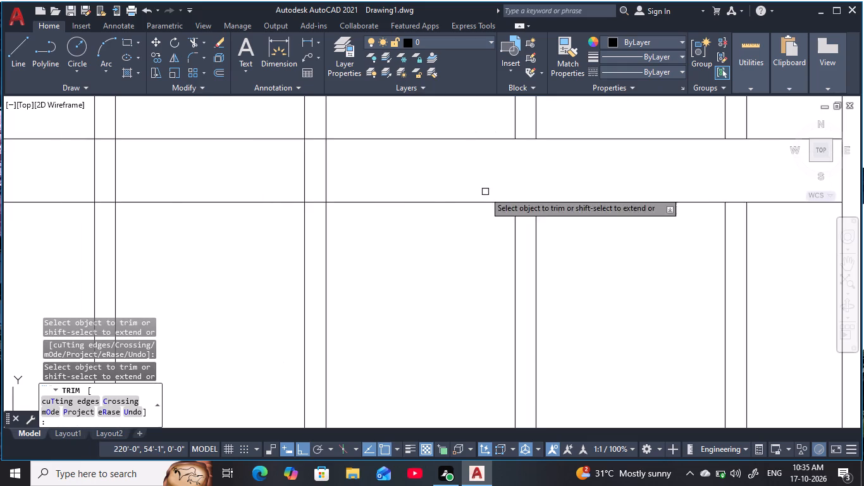
pyautogui.moveTo(371, 189); pyautogui.dragTo(268, 187)
pyautogui.moveTo(253, 187); pyautogui.dragTo(454, 186, button='middle')
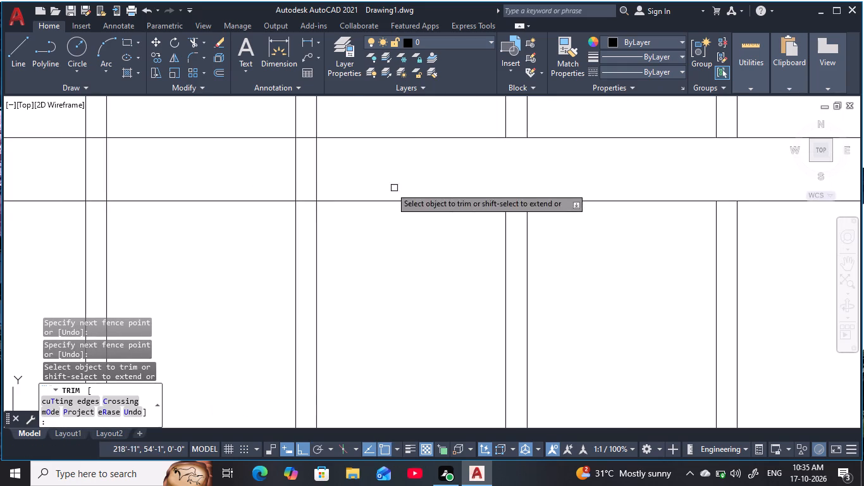
pyautogui.moveTo(377, 184); pyautogui.dragTo(268, 184)
pyautogui.moveTo(247, 178); pyautogui.dragTo(475, 178, button='middle')
pyautogui.moveTo(416, 181); pyautogui.dragTo(285, 181)
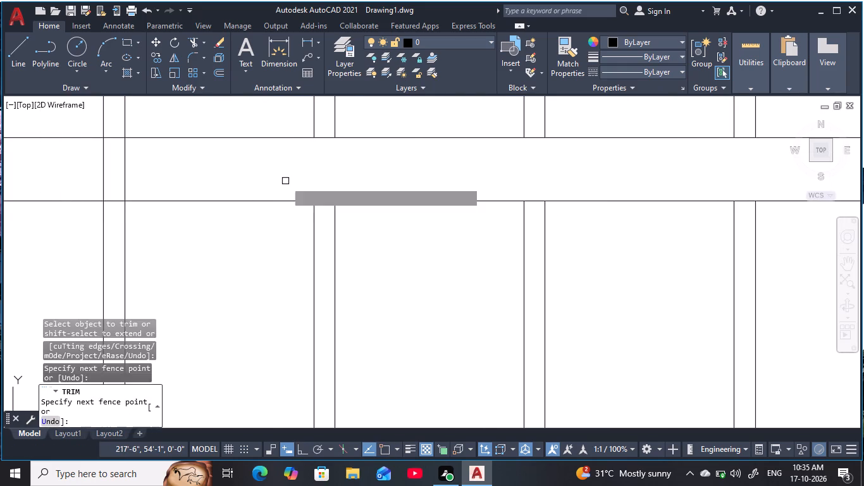
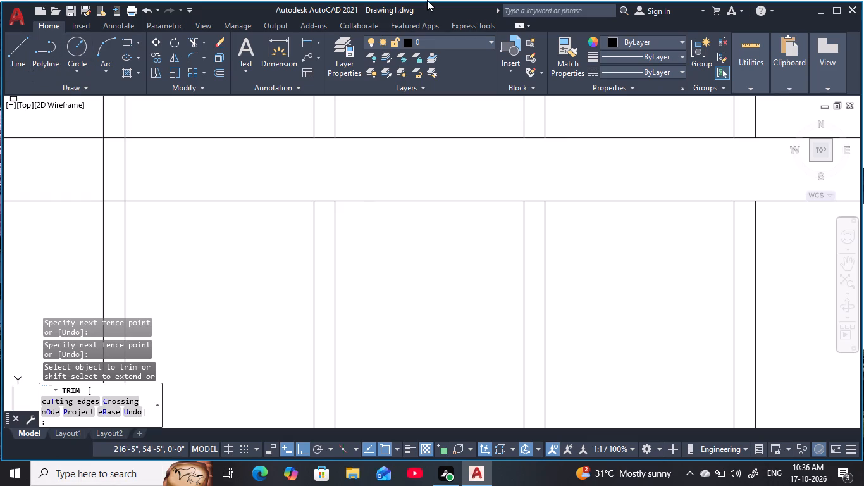
# Trim the last two balusters' lines where they cross the middle rail at the left end of the current bay.
pyautogui.scroll(-2, 456, 346)
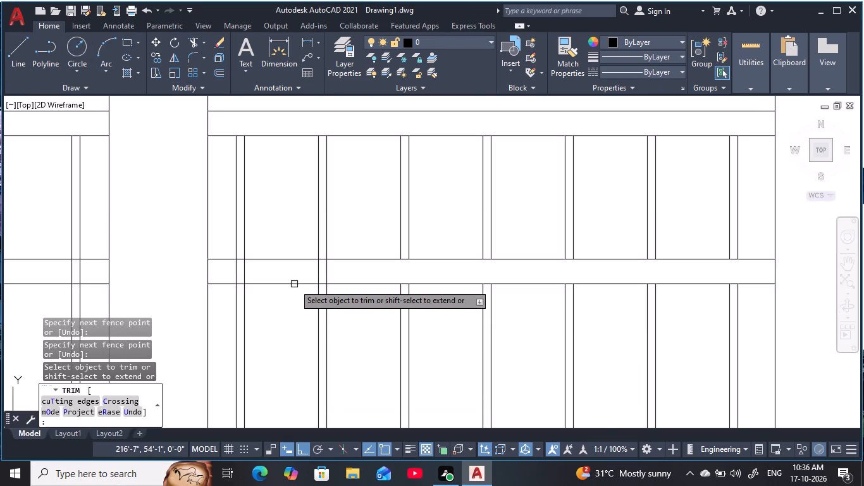
pyautogui.scroll(1, 295, 284)
pyautogui.moveTo(367, 263); pyautogui.dragTo(210, 267)
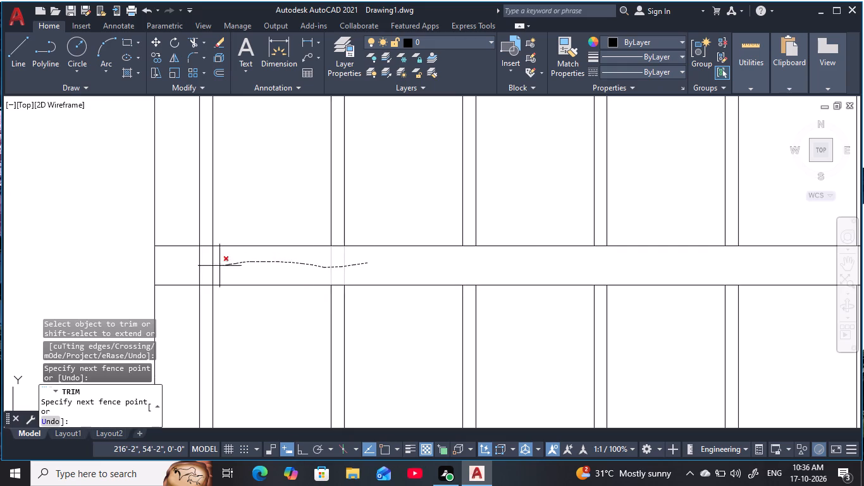
pyautogui.moveTo(210, 267); pyautogui.dragTo(185, 268)
# Trim the lines of all seven balusters where they cross the middle rail in the next bay to the left.
pyautogui.scroll(-2, 196, 271)
pyautogui.moveTo(197, 273); pyautogui.dragTo(350, 273, button='middle')
pyautogui.scroll(2, 235, 272)
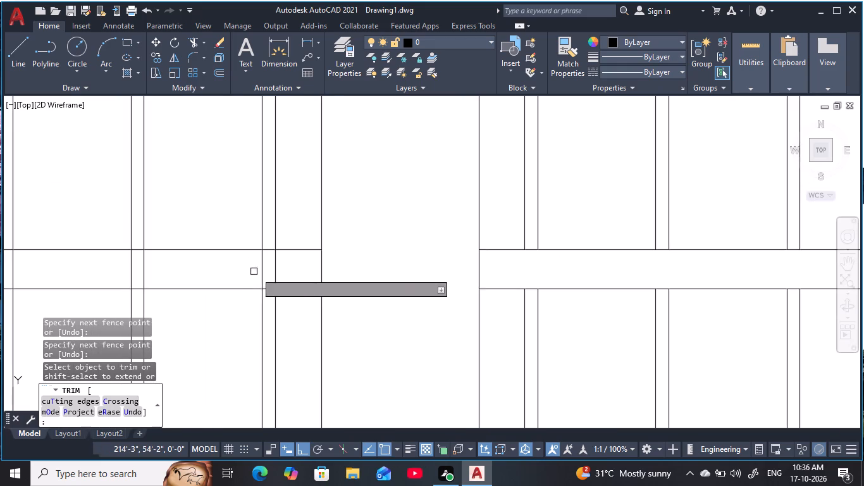
pyautogui.moveTo(292, 275); pyautogui.dragTo(246, 276)
pyautogui.moveTo(244, 276); pyautogui.dragTo(417, 271, button='middle')
pyautogui.moveTo(349, 270); pyautogui.dragTo(257, 268)
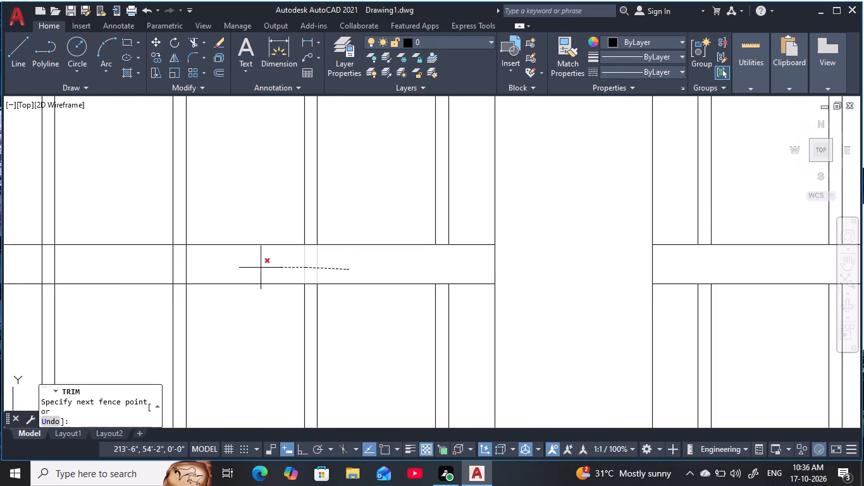
pyautogui.moveTo(257, 268); pyautogui.dragTo(159, 270)
pyautogui.moveTo(161, 268); pyautogui.dragTo(434, 263, button='middle')
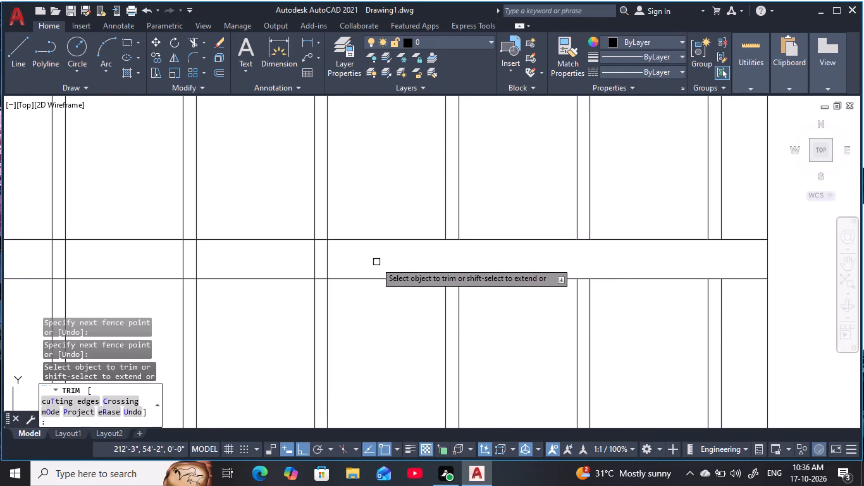
pyautogui.moveTo(308, 255); pyautogui.dragTo(161, 258)
pyautogui.moveTo(206, 261); pyautogui.dragTo(318, 260)
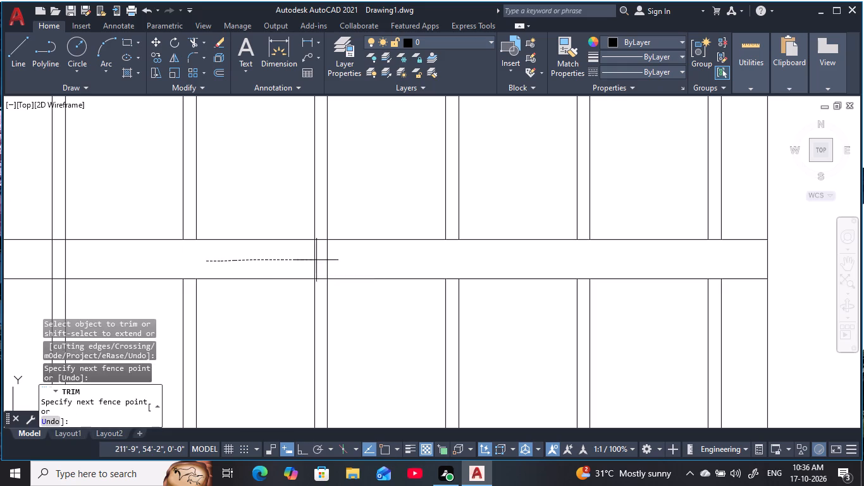
pyautogui.moveTo(318, 260); pyautogui.dragTo(368, 260)
pyautogui.moveTo(180, 265); pyautogui.dragTo(476, 264, button='middle')
pyautogui.moveTo(386, 260); pyautogui.dragTo(299, 258)
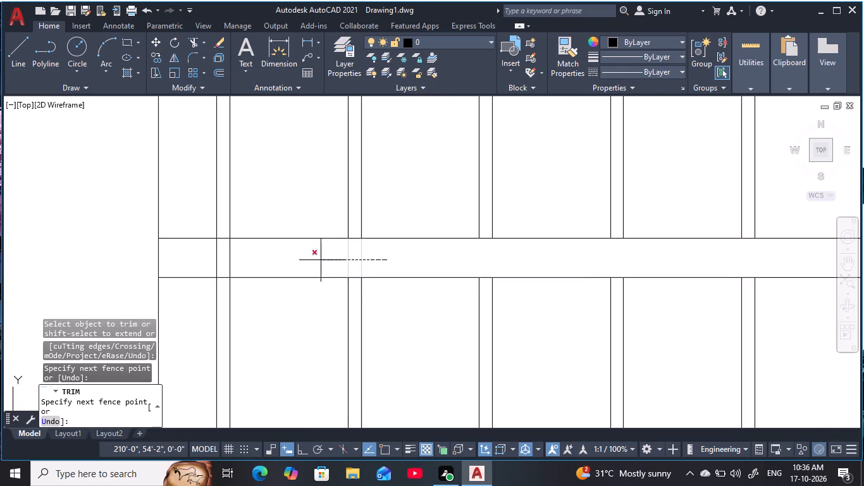
pyautogui.moveTo(299, 258); pyautogui.dragTo(204, 261)
# Trim the vertical lines crossing the middle rail in the short two-baluster bay and below the arch inside the right arched post.
pyautogui.scroll(-2, 209, 260)
pyautogui.moveTo(211, 259); pyautogui.dragTo(485, 259, button='middle')
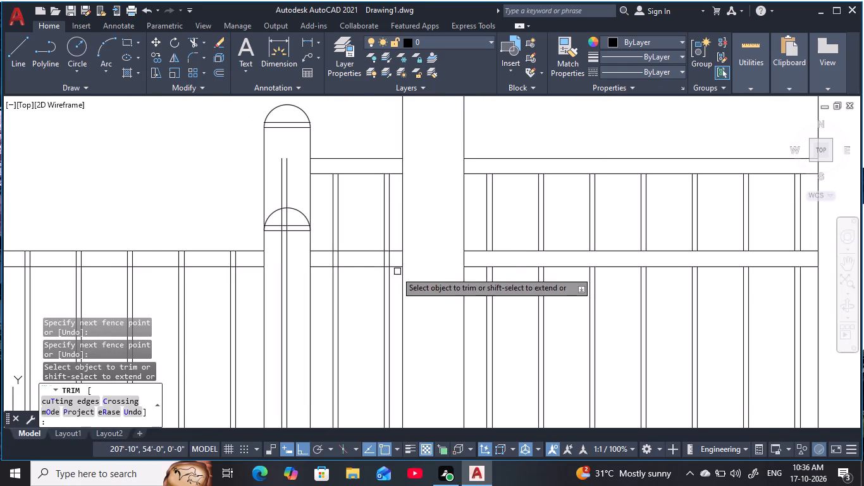
pyautogui.scroll(2, 383, 263)
pyautogui.moveTo(403, 262); pyautogui.dragTo(247, 262)
pyautogui.moveTo(254, 262); pyautogui.dragTo(536, 265, button='middle')
pyautogui.moveTo(436, 267); pyautogui.dragTo(385, 271)
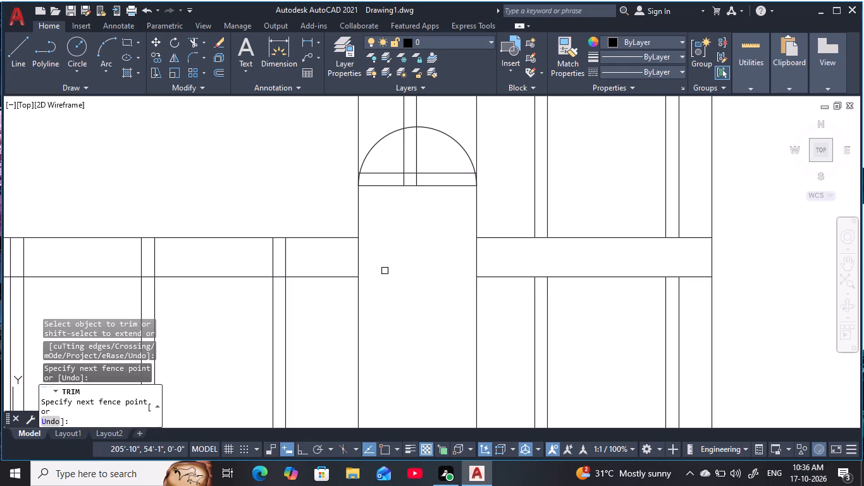
# Trim the lines of the five balusters where they cross the middle rail between the two arched posts.
pyautogui.moveTo(395, 268); pyautogui.dragTo(565, 265, button='middle')
pyautogui.moveTo(483, 259); pyautogui.dragTo(335, 260)
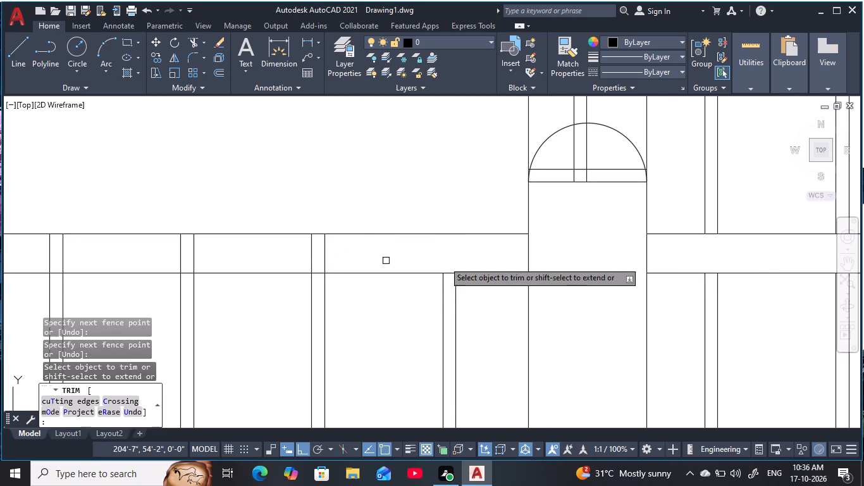
pyautogui.moveTo(431, 248); pyautogui.dragTo(677, 230, button='middle')
pyautogui.moveTo(582, 238); pyautogui.dragTo(495, 237)
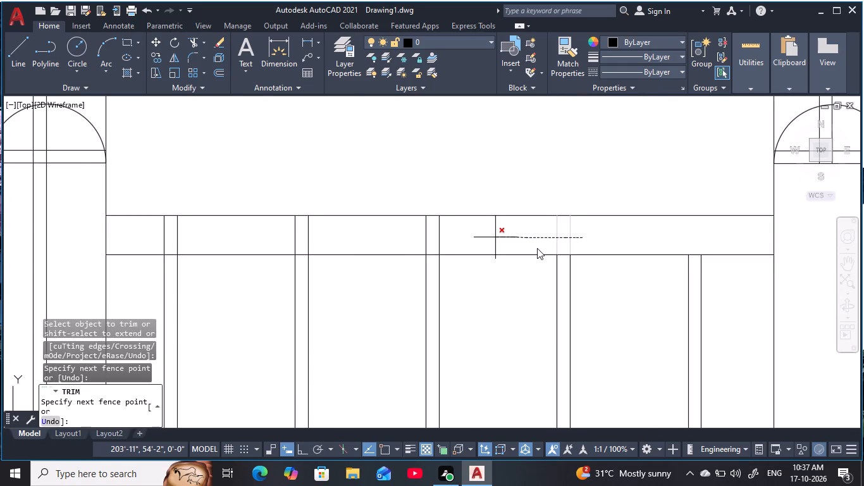
pyautogui.moveTo(566, 250); pyautogui.dragTo(722, 235, button='middle')
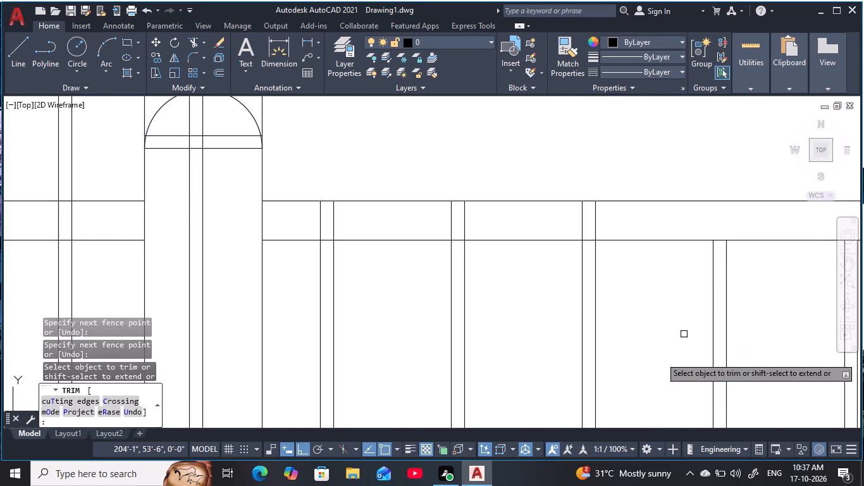
pyautogui.moveTo(623, 223); pyautogui.dragTo(410, 226)
pyautogui.moveTo(362, 224); pyautogui.dragTo(366, 226)
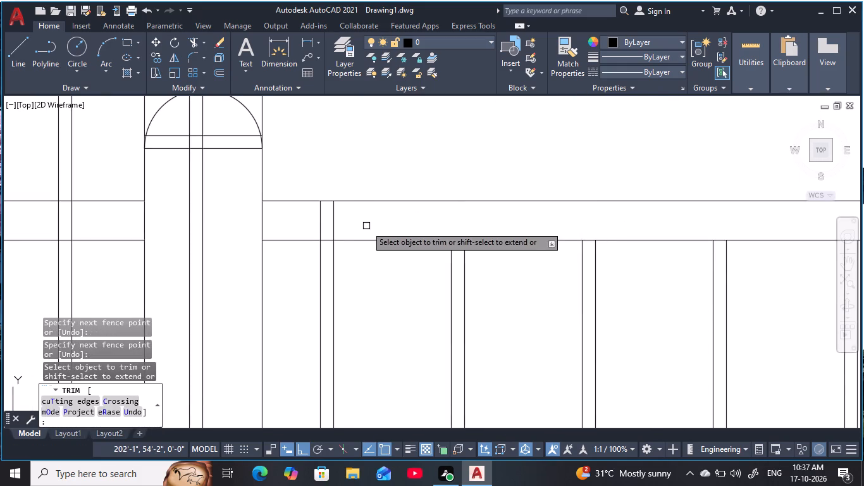
pyautogui.moveTo(366, 226); pyautogui.dragTo(309, 222)
# Trim the vertical lines below the arch inside the left arched post and across the middle rail in the short bay beside it.
pyautogui.moveTo(226, 219); pyautogui.dragTo(173, 239)
pyautogui.moveTo(172, 239); pyautogui.dragTo(195, 240, button='middle')
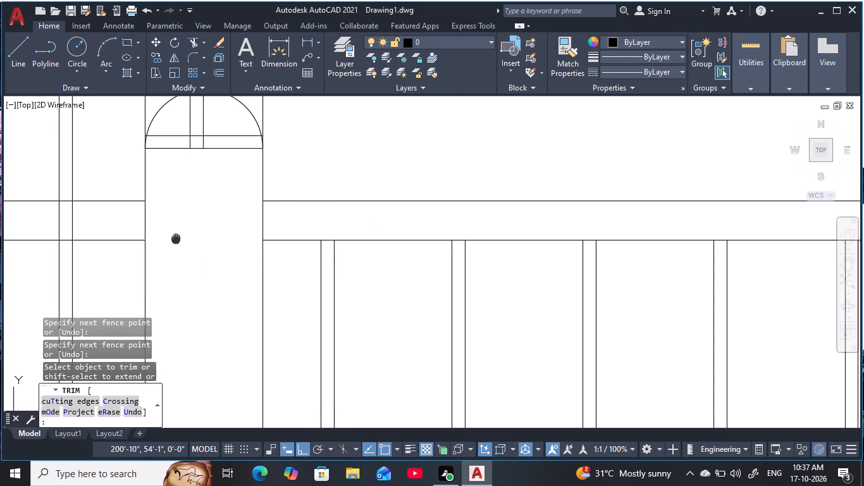
pyautogui.moveTo(195, 240); pyautogui.dragTo(546, 247, button='middle')
pyautogui.moveTo(460, 239); pyautogui.dragTo(405, 239)
pyautogui.moveTo(387, 235); pyautogui.dragTo(564, 237, button='middle')
pyautogui.scroll(2, 466, 243)
pyautogui.moveTo(565, 220); pyautogui.dragTo(507, 233)
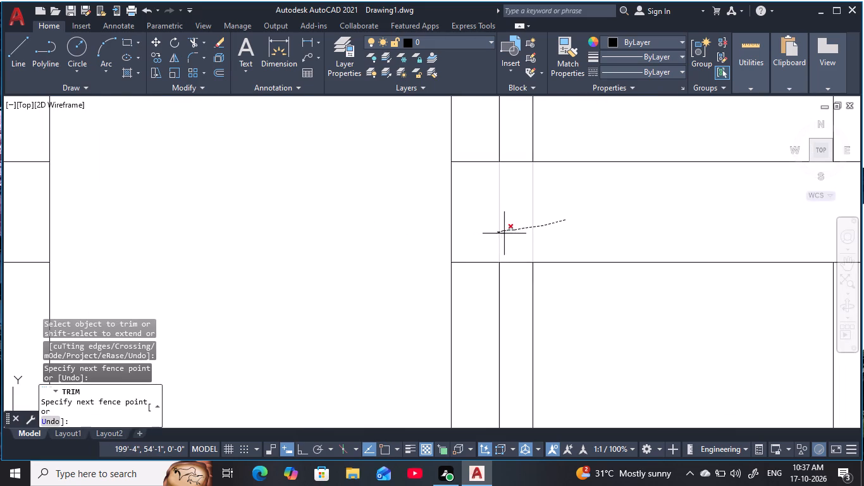
pyautogui.moveTo(507, 233); pyautogui.dragTo(556, 228)
# Trim the seven balusters' lines where they cross the middle rail in the wide bay left of the arched-post section.
pyautogui.scroll(-2, 562, 221)
pyautogui.moveTo(562, 221); pyautogui.dragTo(562, 222, button='middle')
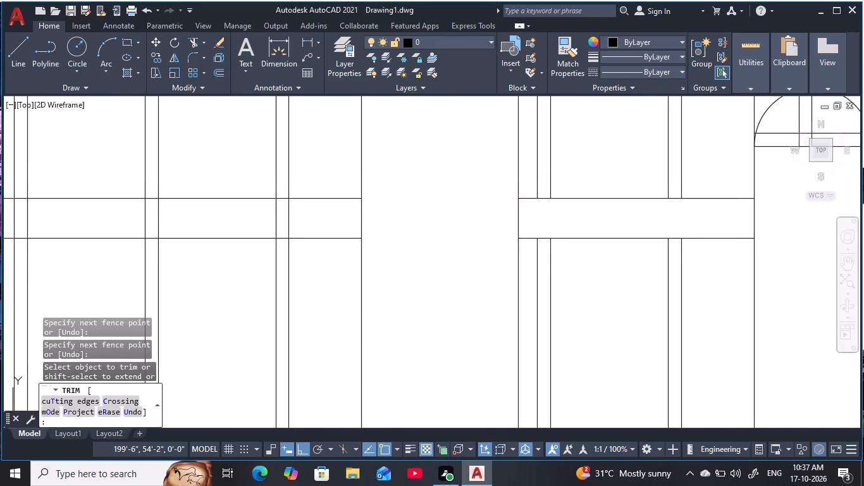
pyautogui.moveTo(562, 222); pyautogui.dragTo(691, 232, button='middle')
pyautogui.moveTo(440, 234); pyautogui.dragTo(378, 234)
pyautogui.moveTo(372, 232); pyautogui.dragTo(650, 227, button='middle')
pyautogui.moveTo(602, 232); pyautogui.dragTo(508, 225)
pyautogui.moveTo(503, 223); pyautogui.dragTo(697, 230, button='middle')
pyautogui.moveTo(646, 235); pyautogui.dragTo(561, 231)
pyautogui.moveTo(559, 230); pyautogui.dragTo(813, 236, button='middle')
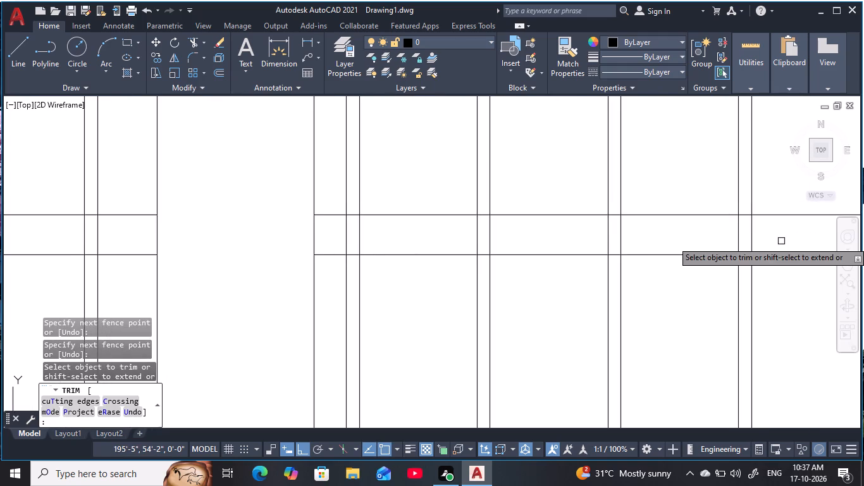
pyautogui.moveTo(782, 241); pyautogui.dragTo(577, 241)
pyautogui.moveTo(581, 238); pyautogui.dragTo(755, 233, button='middle')
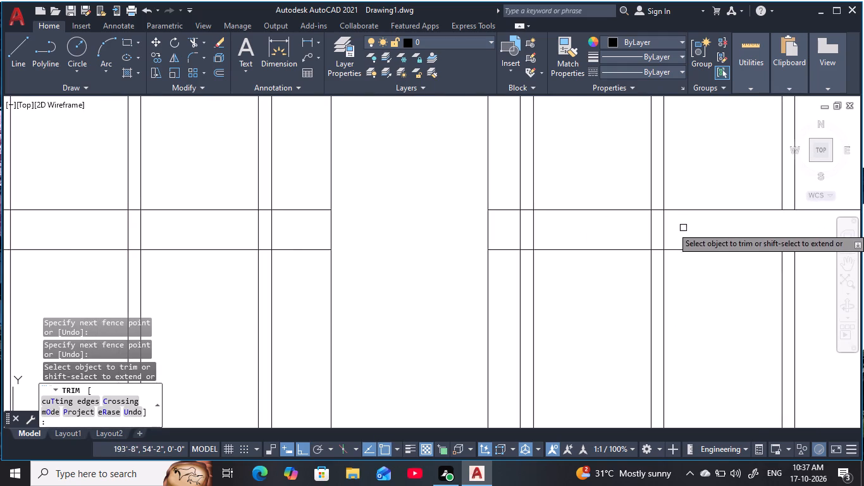
pyautogui.moveTo(681, 226); pyautogui.dragTo(617, 232)
pyautogui.moveTo(608, 228); pyautogui.dragTo(686, 221, button='middle')
pyautogui.moveTo(627, 229); pyautogui.dragTo(596, 232)
# Trim the six balusters' lines where they cross the middle rail in the leftmost bay that has balusters.
pyautogui.moveTo(490, 225); pyautogui.dragTo(792, 225, button='middle')
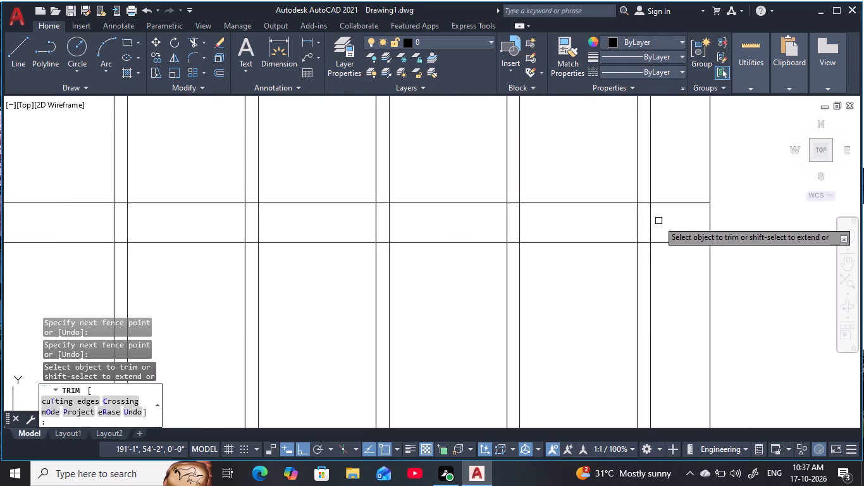
pyautogui.moveTo(658, 221); pyautogui.dragTo(493, 224)
pyautogui.moveTo(490, 223); pyautogui.dragTo(732, 229, button='middle')
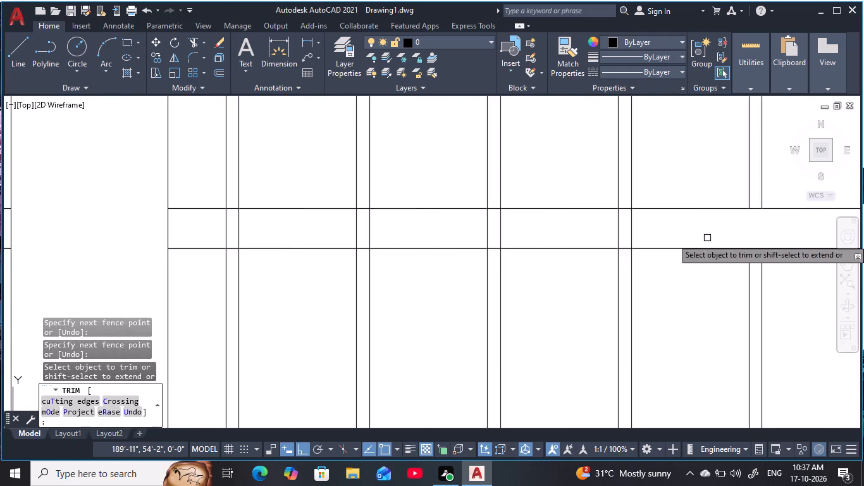
pyautogui.moveTo(684, 236); pyautogui.dragTo(445, 234)
pyautogui.moveTo(443, 235); pyautogui.dragTo(650, 234, button='middle')
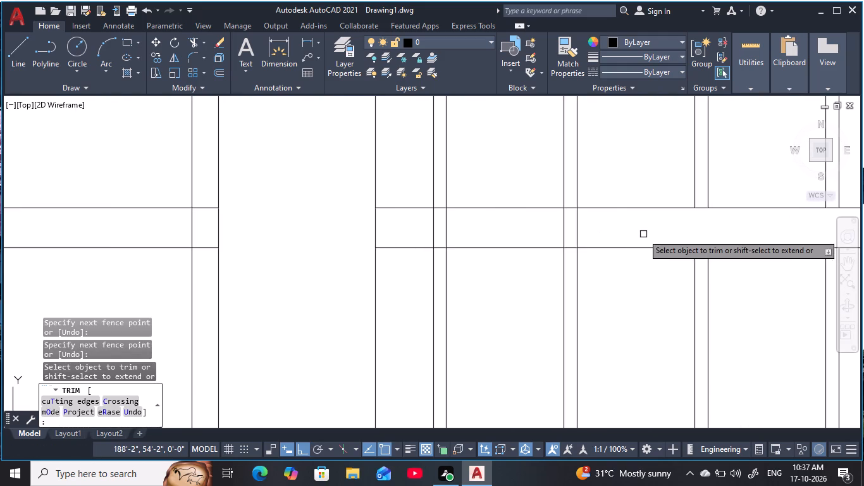
pyautogui.moveTo(631, 234); pyautogui.dragTo(415, 237)
# Trim the six balusters' lines inside the bottom rail of the leftmost bay that has balusters.
pyautogui.moveTo(412, 234); pyautogui.dragTo(863, 236, button='middle')
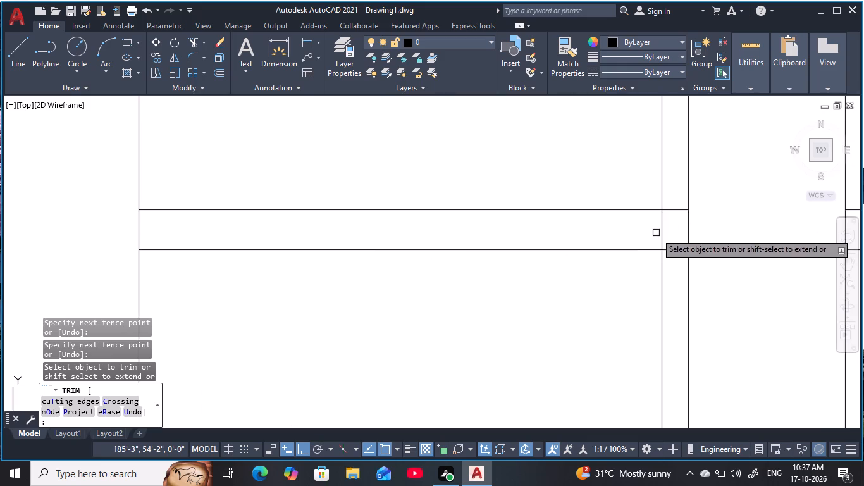
pyautogui.scroll(-2, 582, 236)
pyautogui.moveTo(582, 236); pyautogui.dragTo(749, 257, button='middle')
pyautogui.scroll(-2, 749, 257)
pyautogui.moveTo(663, 266); pyautogui.dragTo(430, 249, button='middle')
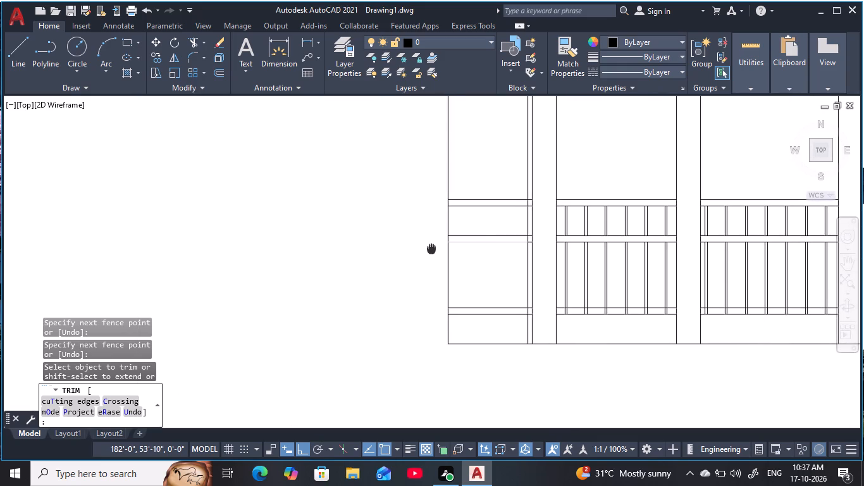
pyautogui.scroll(4, 576, 319)
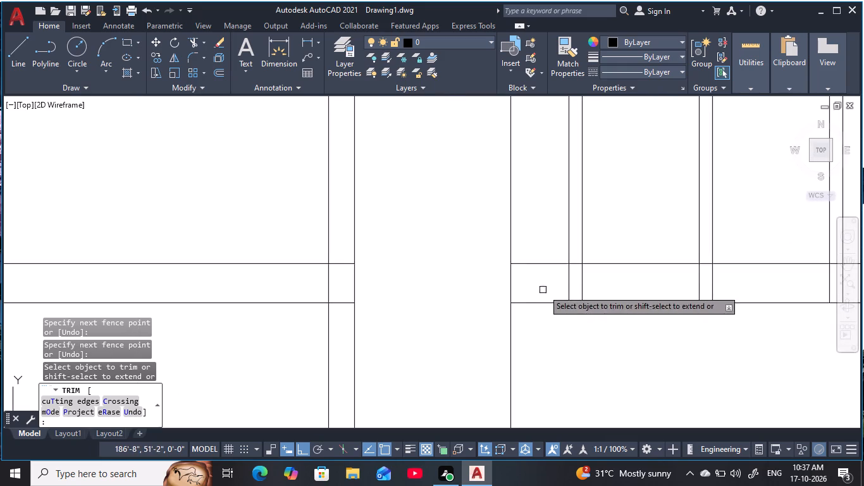
pyautogui.moveTo(615, 294); pyautogui.dragTo(536, 289)
pyautogui.moveTo(674, 288); pyautogui.dragTo(380, 257, button='middle')
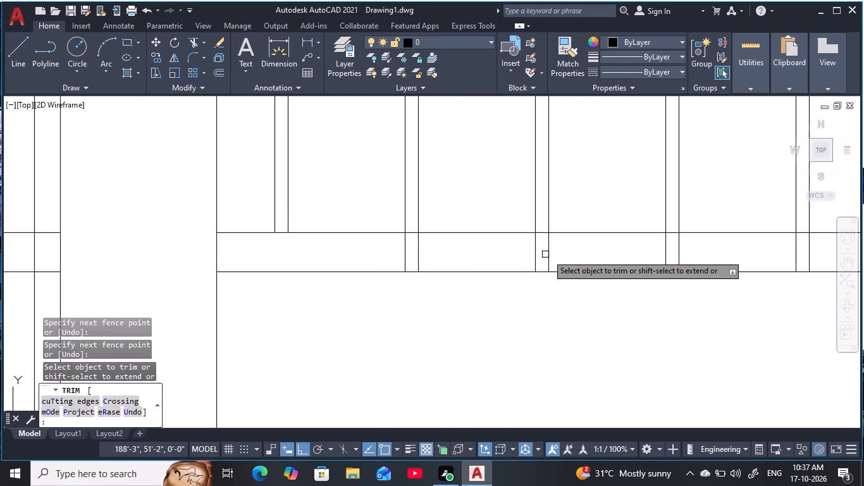
pyautogui.moveTo(607, 256); pyautogui.dragTo(356, 261)
pyautogui.moveTo(556, 274); pyautogui.dragTo(264, 273, button='middle')
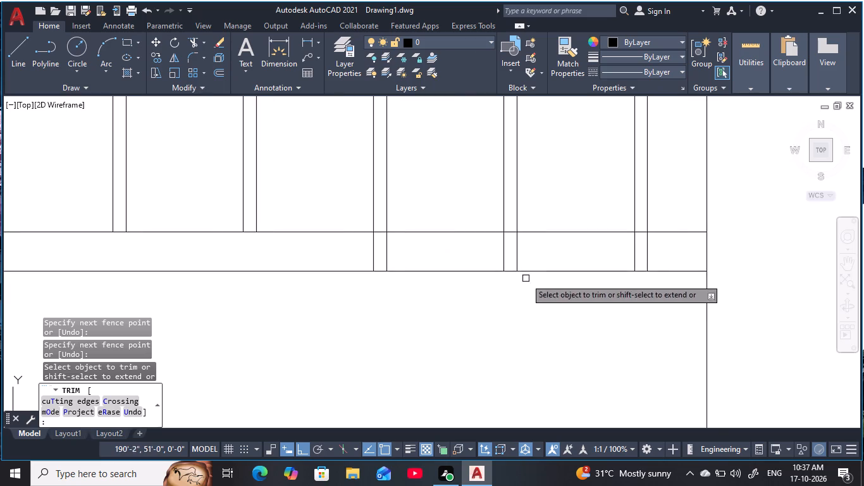
pyautogui.moveTo(566, 259); pyautogui.dragTo(339, 256)
pyautogui.moveTo(682, 260); pyautogui.dragTo(586, 253)
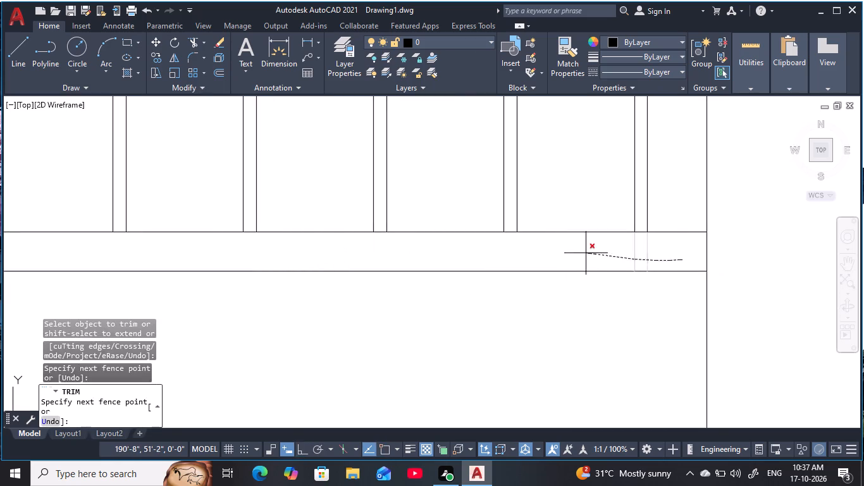
pyautogui.moveTo(586, 253); pyautogui.dragTo(586, 253)
# Trim the first five balusters' lines inside the bottom rail of the next bay to the right.
pyautogui.scroll(-3, 612, 259)
pyautogui.moveTo(612, 263); pyautogui.dragTo(362, 260, button='middle')
pyautogui.scroll(4, 429, 257)
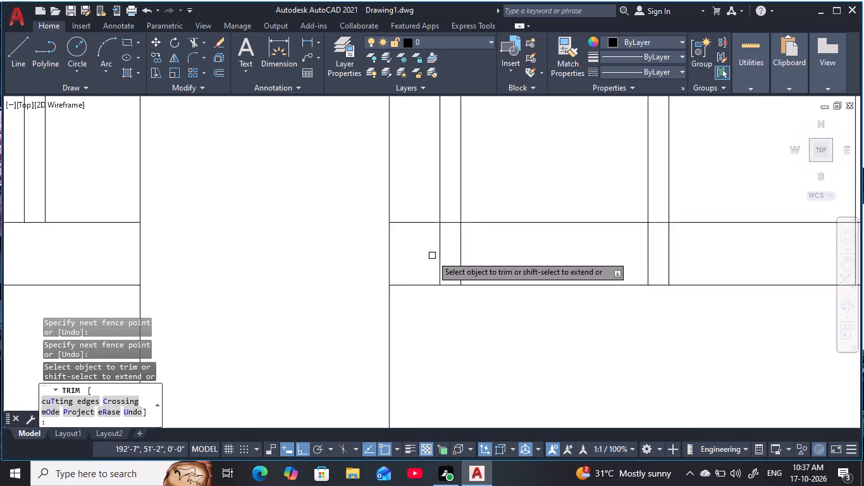
pyautogui.scroll(1, 433, 256)
pyautogui.moveTo(495, 264); pyautogui.dragTo(424, 259)
pyautogui.moveTo(611, 272); pyautogui.dragTo(252, 225, button='middle')
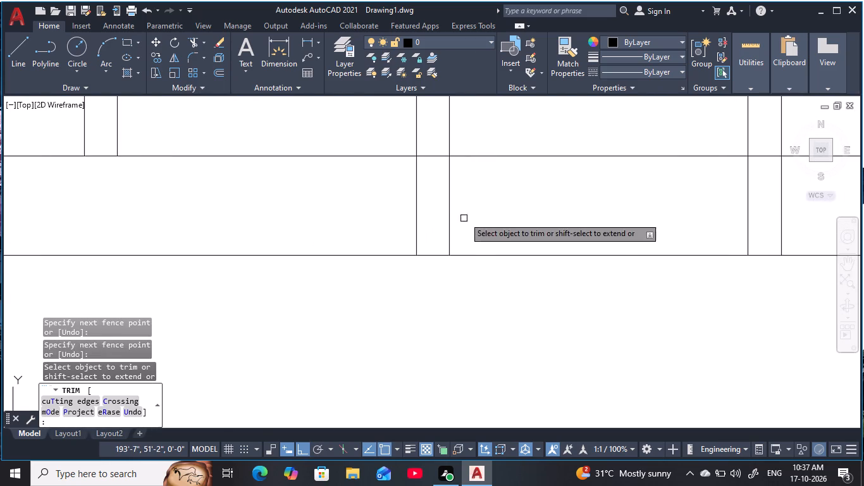
pyautogui.moveTo(469, 213); pyautogui.dragTo(373, 204)
pyautogui.moveTo(584, 230); pyautogui.dragTo(271, 218, button='middle')
pyautogui.moveTo(499, 215); pyautogui.dragTo(361, 207)
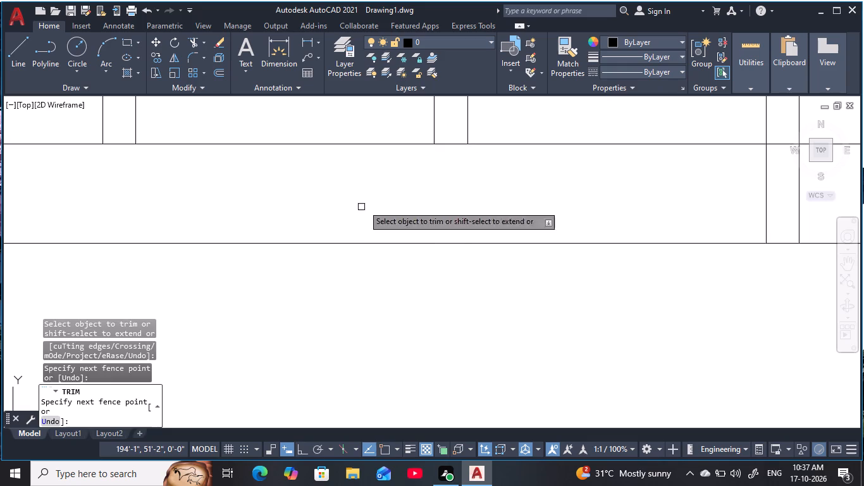
pyautogui.moveTo(526, 210); pyautogui.dragTo(171, 266, button='middle')
pyautogui.moveTo(478, 265); pyautogui.dragTo(361, 250)
pyautogui.moveTo(533, 254); pyautogui.dragTo(363, 237, button='middle')
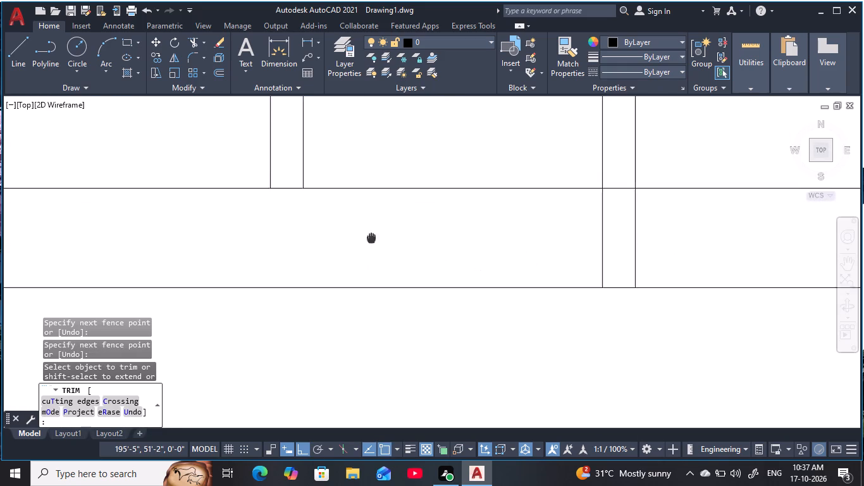
pyautogui.moveTo(363, 237); pyautogui.dragTo(357, 235, button='middle')
pyautogui.moveTo(624, 232); pyautogui.dragTo(509, 225)
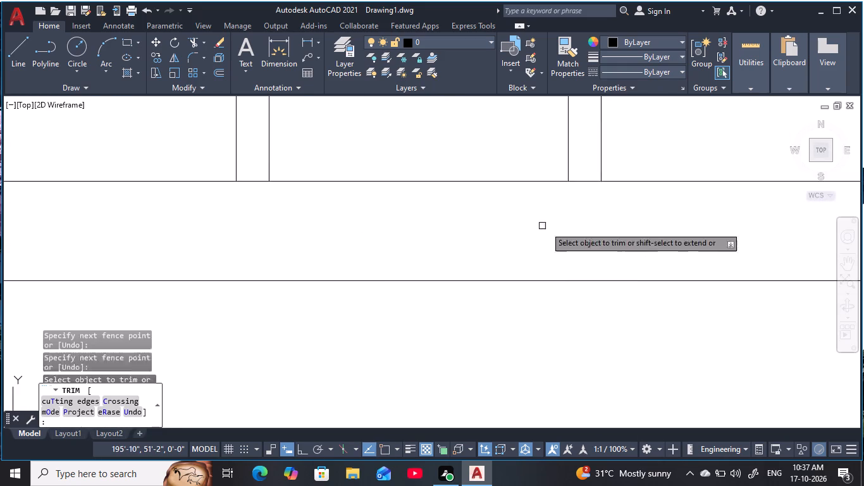
# Trim the remaining two balusters' lines inside the bottom rail at the right end of the same bay.
pyautogui.scroll(-2, 677, 254)
pyautogui.moveTo(670, 253); pyautogui.dragTo(349, 215, button='middle')
pyautogui.scroll(-2, 363, 216)
pyautogui.scroll(-1, 418, 203)
pyautogui.scroll(1, 533, 211)
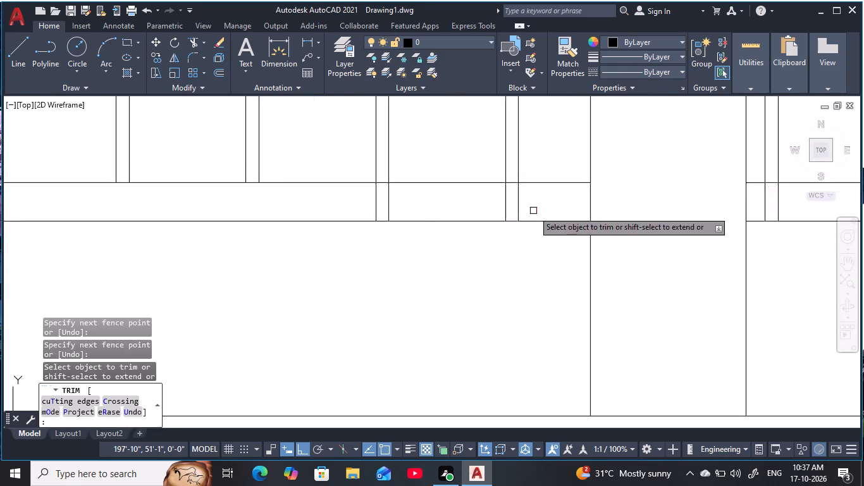
pyautogui.scroll(2, 534, 211)
pyautogui.moveTo(535, 208); pyautogui.dragTo(77, 198)
# Trim the two balusters' lines inside the bottom rail of the narrow bay just left of the left newel post.
pyautogui.scroll(-2, 263, 195)
pyautogui.moveTo(277, 201); pyautogui.dragTo(98, 228, button='middle')
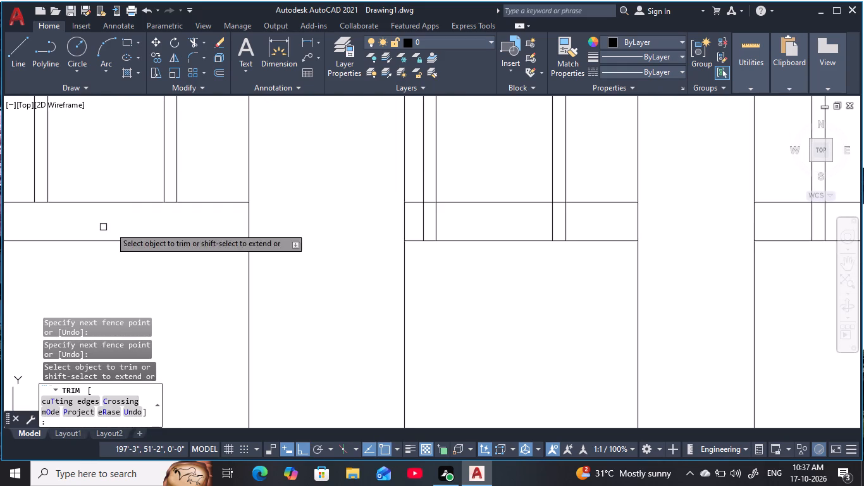
pyautogui.moveTo(576, 225); pyautogui.dragTo(533, 225)
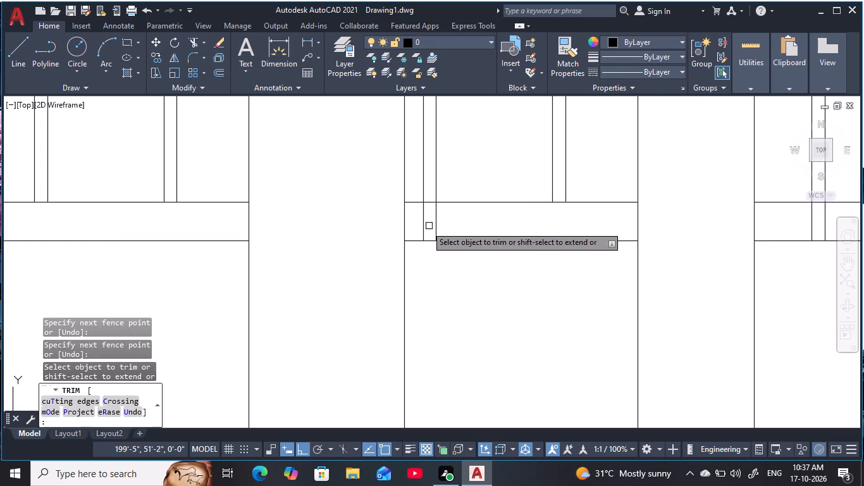
pyautogui.moveTo(412, 230); pyautogui.dragTo(464, 227)
# Trim the five balusters' lines inside the bottom rail of the central bay between the two newel posts.
pyautogui.scroll(-3, 493, 223)
pyautogui.moveTo(373, 233); pyautogui.dragTo(186, 247, button='middle')
pyautogui.scroll(-1, 254, 241)
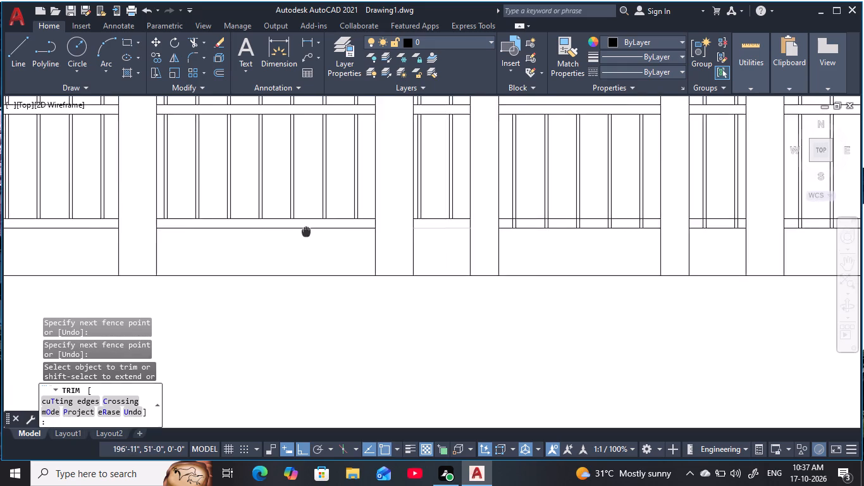
pyautogui.moveTo(186, 247); pyautogui.dragTo(87, 256, button='middle')
pyautogui.scroll(5, 226, 257)
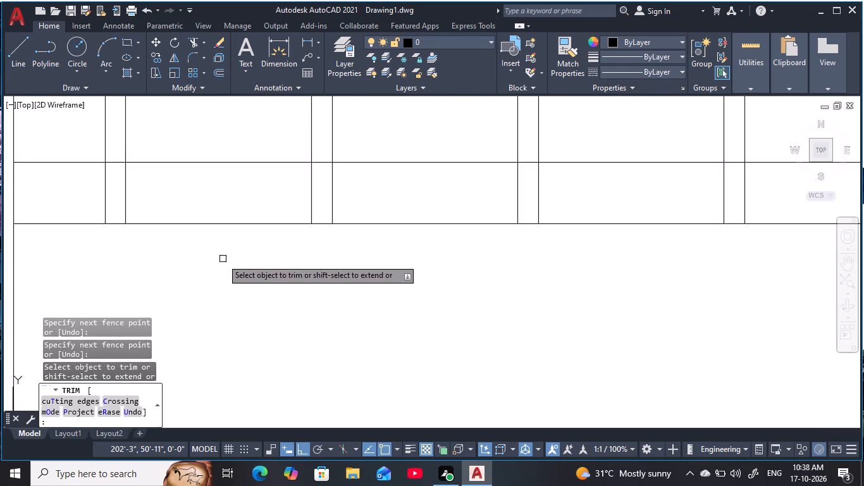
pyautogui.moveTo(178, 234); pyautogui.dragTo(323, 359, button='middle')
pyautogui.moveTo(284, 319); pyautogui.dragTo(209, 321)
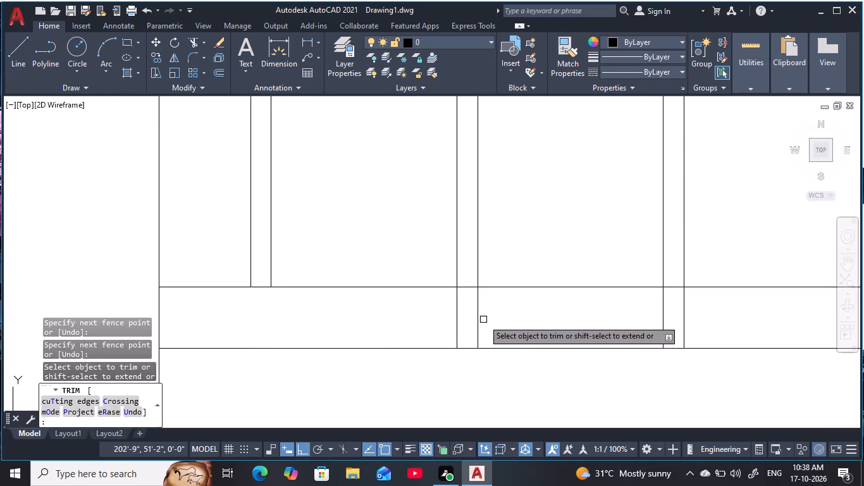
pyautogui.moveTo(483, 320); pyautogui.dragTo(410, 318)
pyautogui.moveTo(570, 330); pyautogui.dragTo(302, 312, button='middle')
pyautogui.moveTo(424, 305); pyautogui.dragTo(366, 301)
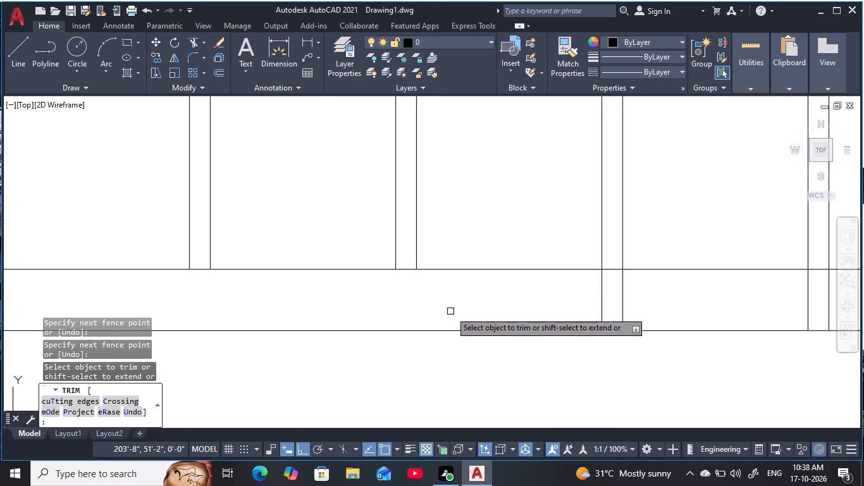
pyautogui.moveTo(648, 308); pyautogui.dragTo(587, 310)
pyautogui.scroll(-2, 653, 317)
pyautogui.moveTo(648, 321); pyautogui.dragTo(561, 317, button='middle')
pyautogui.scroll(2, 646, 311)
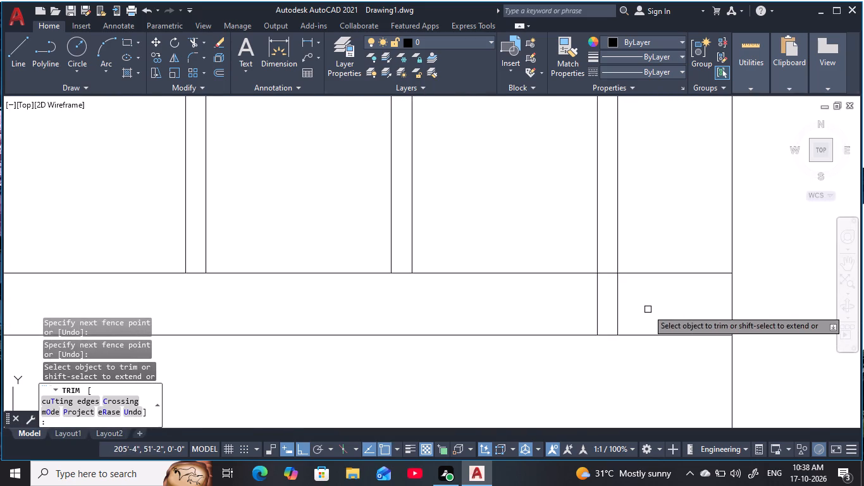
pyautogui.moveTo(645, 308); pyautogui.dragTo(562, 310)
# Trim the two balusters' lines inside the bottom rail of the narrow bay just right of the right newel post.
pyautogui.scroll(-2, 646, 309)
pyautogui.moveTo(646, 311); pyautogui.dragTo(557, 292, button='middle')
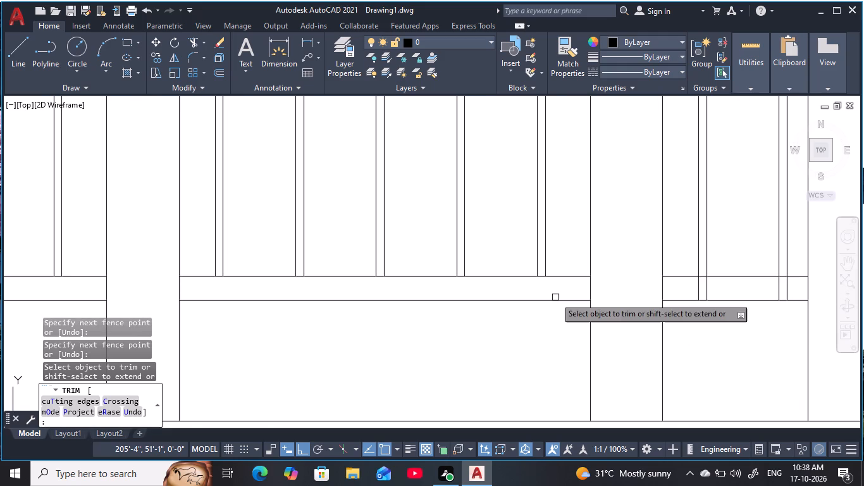
pyautogui.moveTo(718, 295); pyautogui.dragTo(594, 284, button='middle')
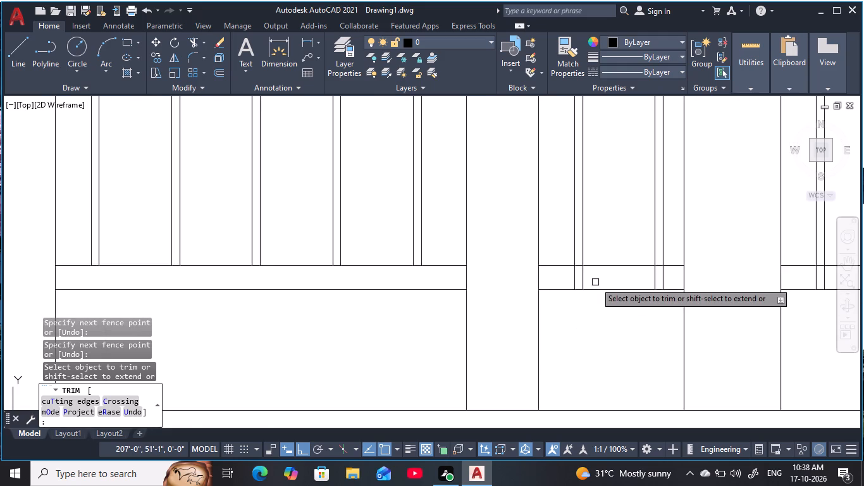
pyautogui.scroll(2, 595, 281)
pyautogui.moveTo(595, 281); pyautogui.dragTo(512, 265)
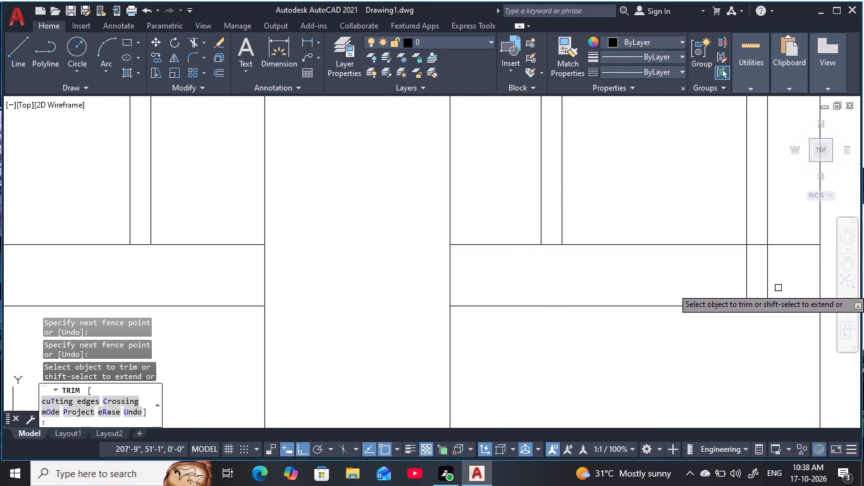
pyautogui.moveTo(778, 288); pyautogui.dragTo(702, 284)
# Trim the first four balusters' lines inside the bottom rail of the next wide bay to the right.
pyautogui.scroll(-3, 715, 281)
pyautogui.moveTo(696, 287); pyautogui.dragTo(493, 272, button='middle')
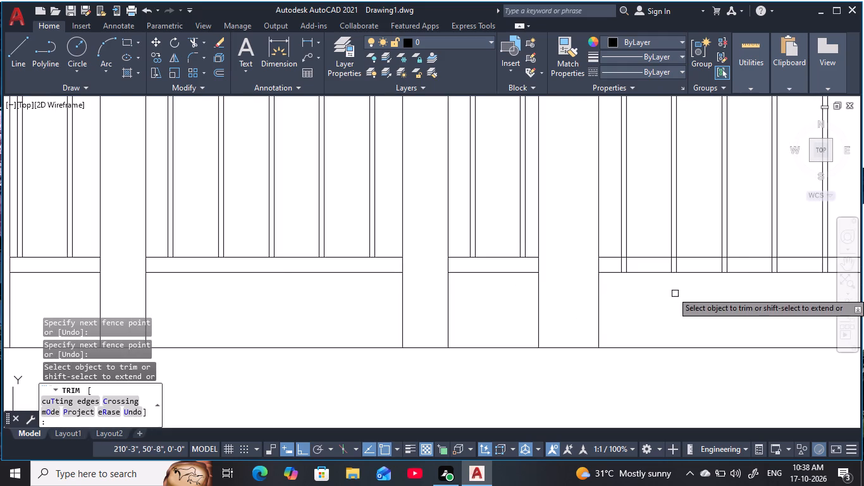
pyautogui.scroll(3, 641, 281)
pyautogui.moveTo(621, 246); pyautogui.dragTo(552, 240)
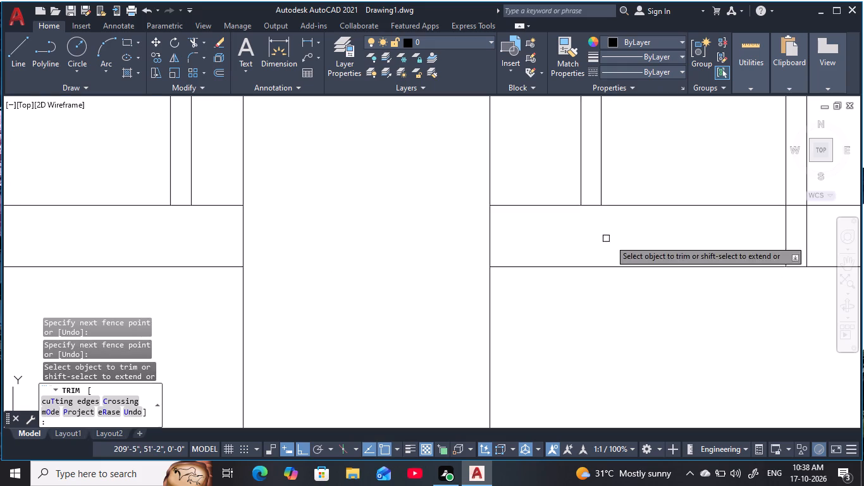
pyautogui.scroll(-3, 614, 244)
pyautogui.moveTo(615, 247); pyautogui.dragTo(520, 282, button='middle')
pyautogui.scroll(4, 567, 290)
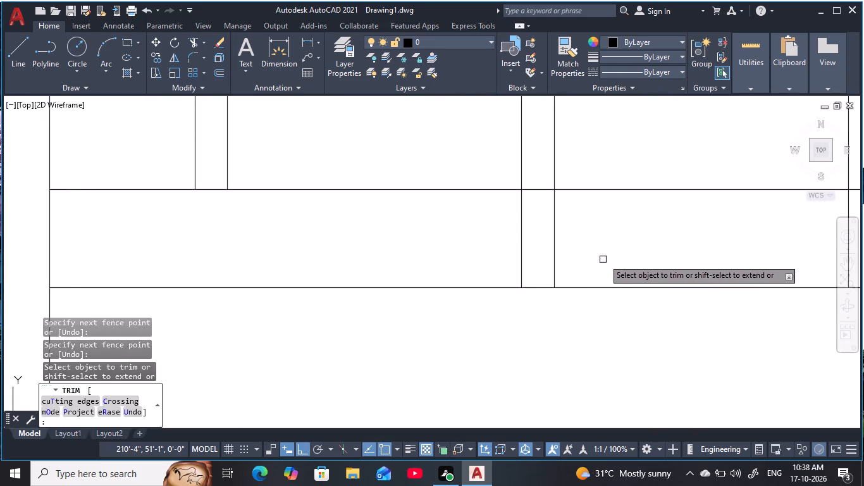
pyautogui.moveTo(604, 258); pyautogui.dragTo(432, 237)
pyautogui.moveTo(615, 270); pyautogui.dragTo(484, 276, button='middle')
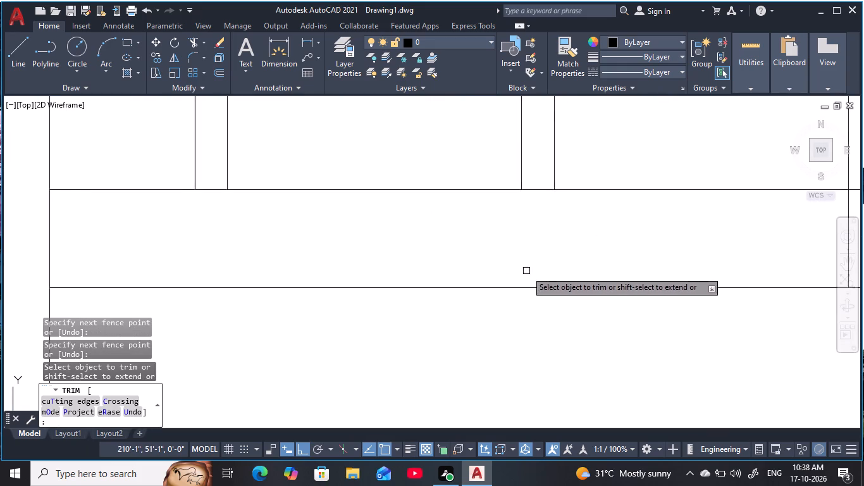
pyautogui.moveTo(622, 274); pyautogui.dragTo(163, 321, button='middle')
pyautogui.scroll(-1, 598, 278)
pyautogui.moveTo(374, 292); pyautogui.dragTo(257, 292)
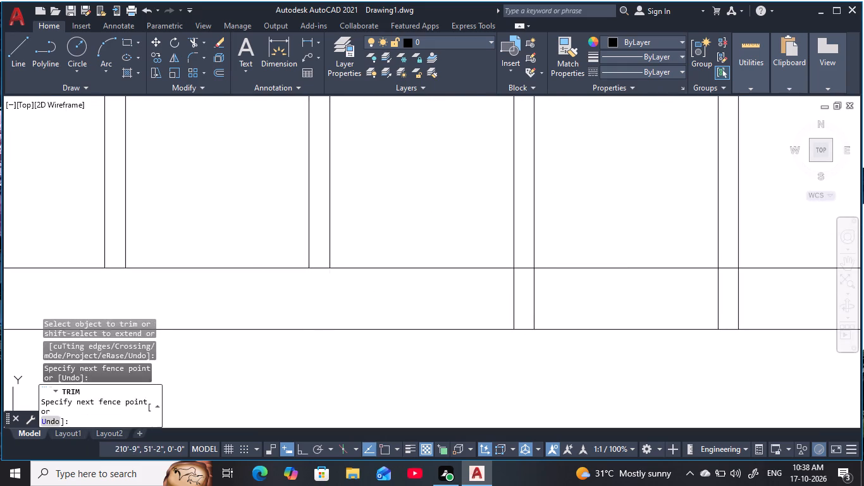
pyautogui.moveTo(553, 308); pyautogui.dragTo(452, 291)
# Trim the remaining three balusters' lines inside the bottom rail at the right end of the same bay.
pyautogui.scroll(-2, 583, 321)
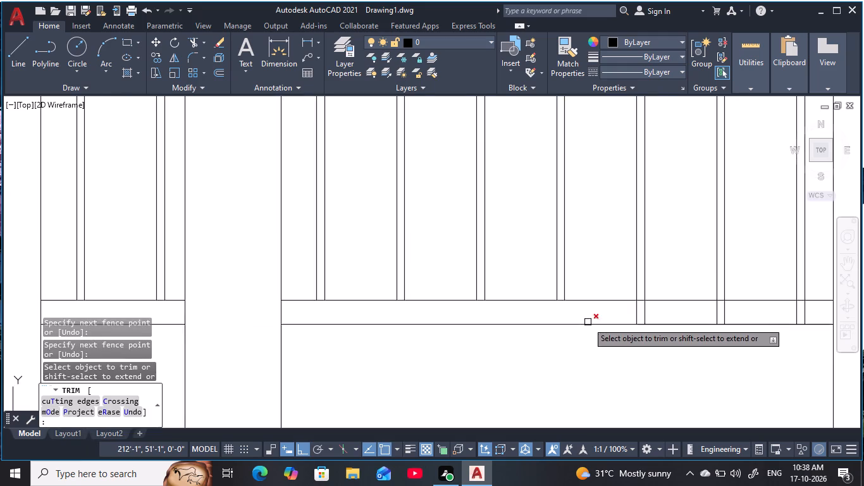
pyautogui.scroll(-2, 603, 322)
pyautogui.scroll(5, 622, 324)
pyautogui.moveTo(622, 287); pyautogui.dragTo(519, 279)
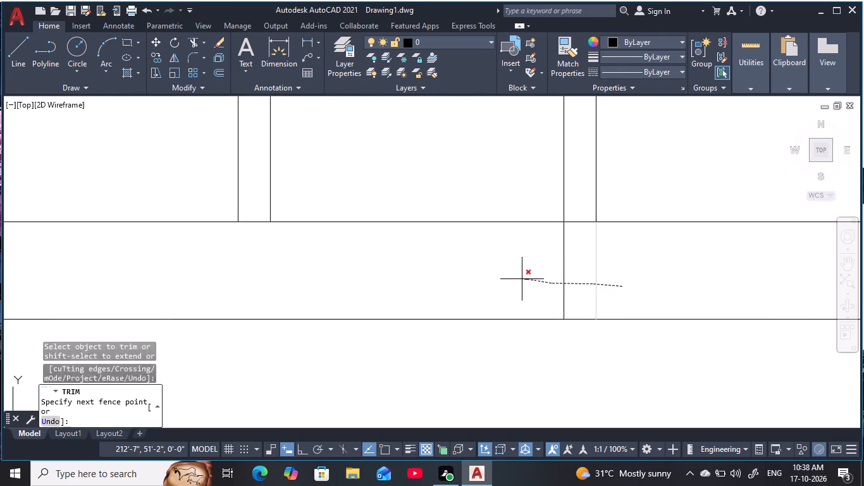
pyautogui.moveTo(519, 279); pyautogui.dragTo(515, 279)
pyautogui.scroll(-4, 621, 306)
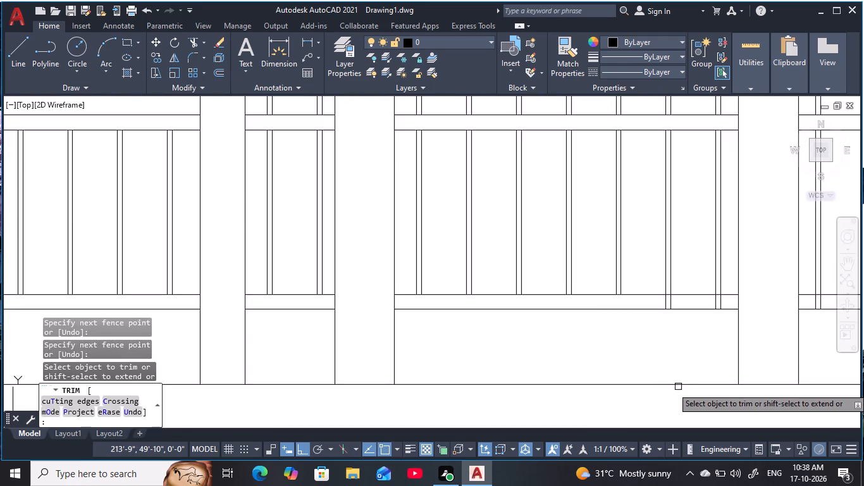
pyautogui.scroll(4, 698, 298)
pyautogui.moveTo(749, 316); pyautogui.dragTo(315, 320)
# Trim the first three balusters' lines inside the bottom rail of the rightmost bay that has balusters.
pyautogui.scroll(-2, 507, 338)
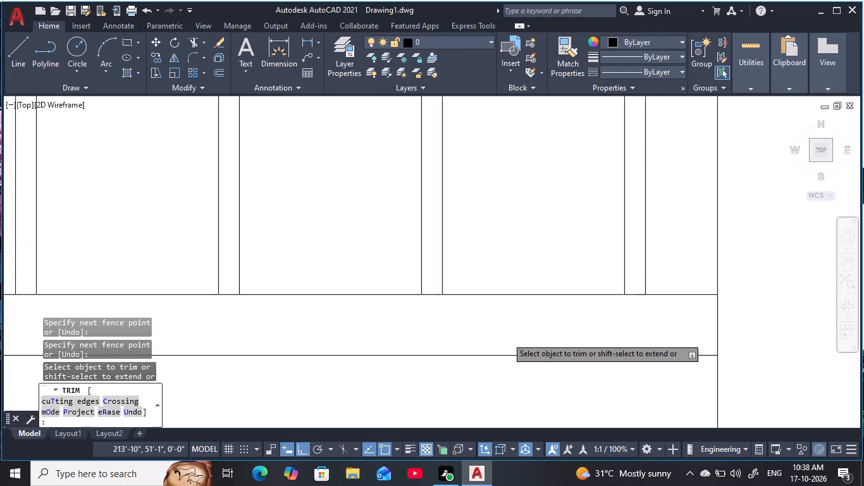
pyautogui.scroll(-1, 509, 339)
pyautogui.moveTo(510, 343); pyautogui.dragTo(331, 357, button='middle')
pyautogui.scroll(-1, 333, 359)
pyautogui.scroll(4, 452, 349)
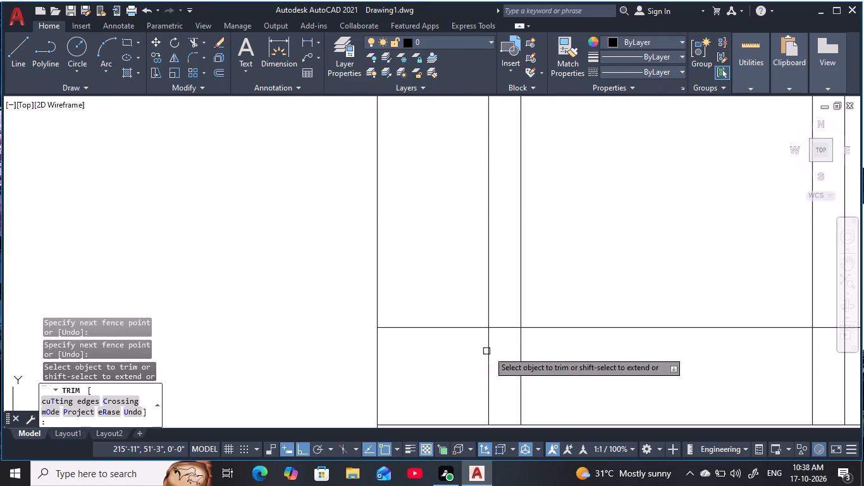
pyautogui.moveTo(557, 361); pyautogui.dragTo(431, 368)
pyautogui.moveTo(603, 385); pyautogui.dragTo(252, 297, button='middle')
pyautogui.scroll(-1, 252, 293)
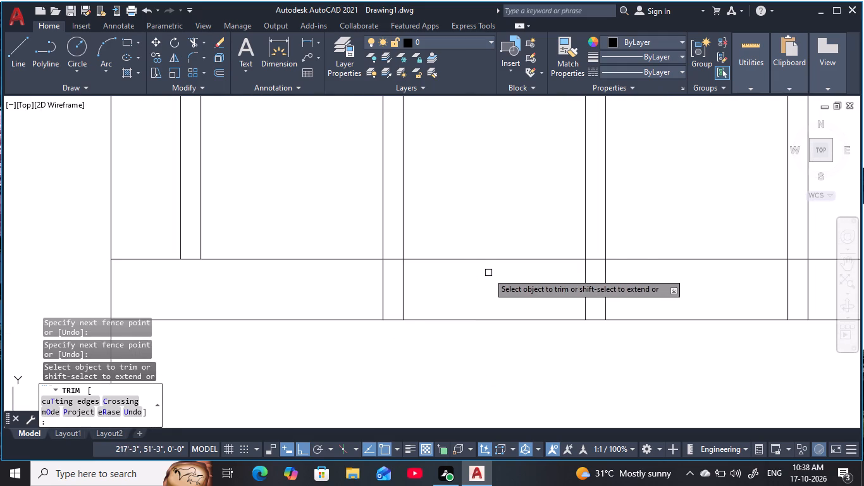
pyautogui.moveTo(486, 273); pyautogui.dragTo(356, 293)
pyautogui.moveTo(632, 289); pyautogui.dragTo(521, 285)
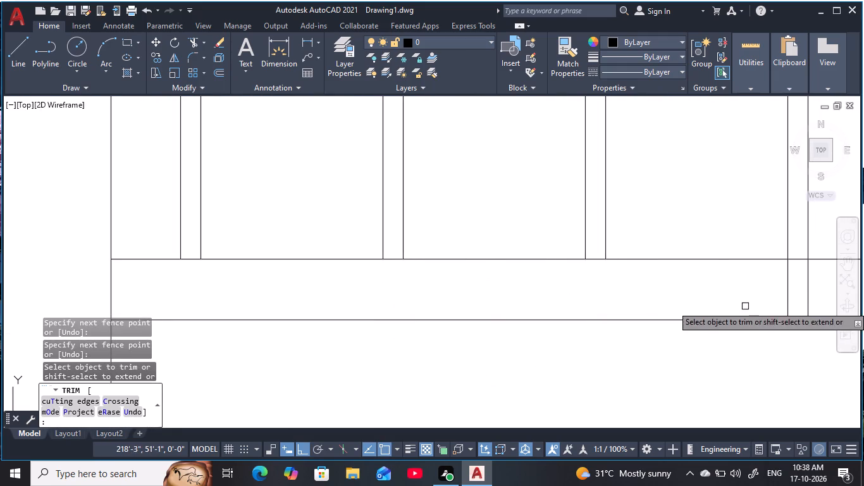
# Trim the remaining four balusters' lines inside the bottom rail of the rightmost baluster bay and finish trimming.
pyautogui.scroll(-1, 745, 302)
pyautogui.moveTo(719, 300); pyautogui.dragTo(390, 270, button='middle')
pyautogui.moveTo(619, 268); pyautogui.dragTo(482, 270)
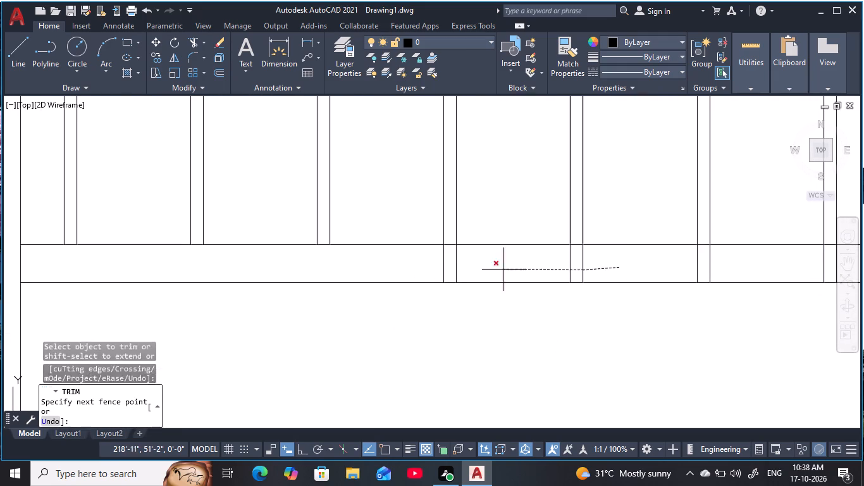
pyautogui.moveTo(482, 270); pyautogui.dragTo(374, 265)
pyautogui.moveTo(672, 287); pyautogui.dragTo(292, 294, button='middle')
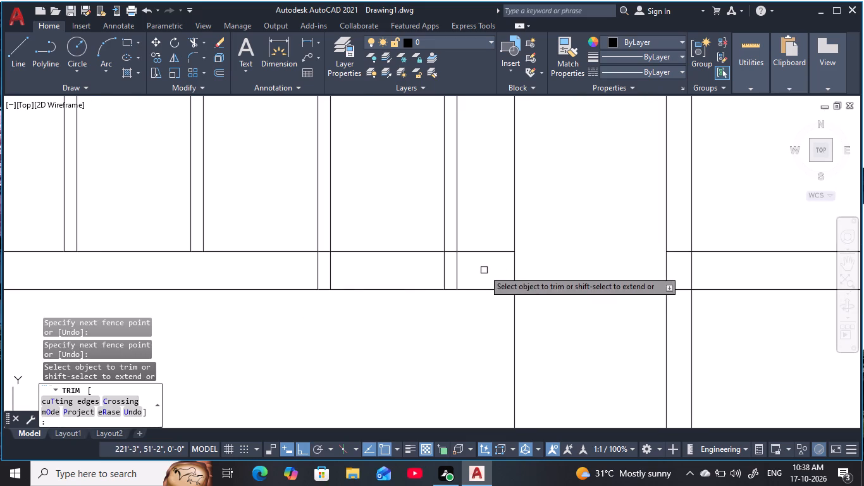
pyautogui.moveTo(484, 270); pyautogui.dragTo(256, 272)
pyautogui.scroll(-3, 460, 315)
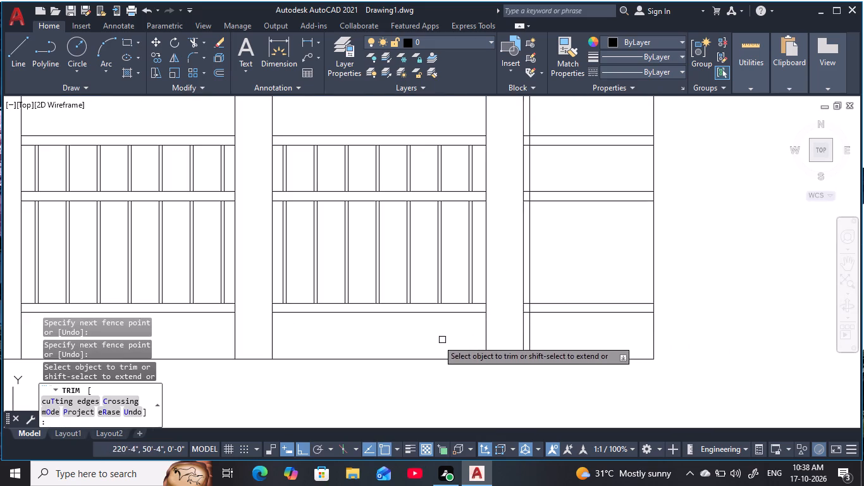
pyautogui.press('Escape')
pyautogui.press('Escape')
# Examine the whole railing elevation, including the rails, balusters and newel posts, for lines still needing cleanup.
pyautogui.scroll(-3, 254, 304)
pyautogui.moveTo(316, 321); pyautogui.dragTo(657, 318, button='middle')
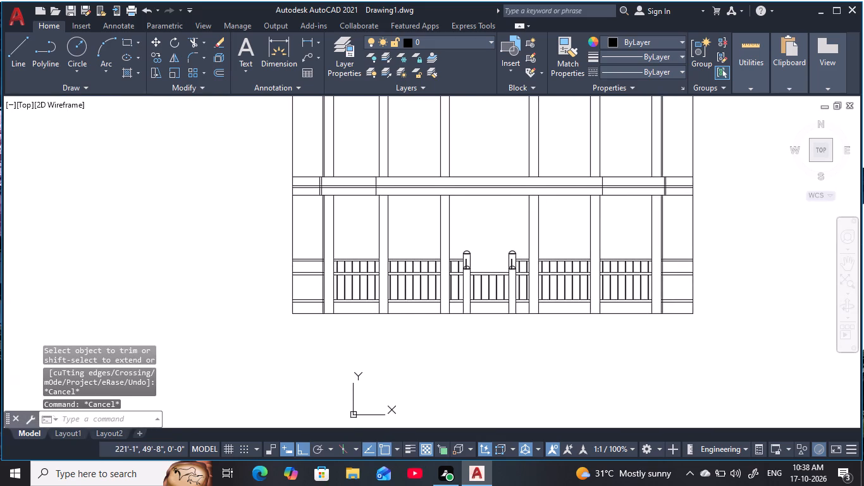
pyautogui.scroll(1, 441, 279)
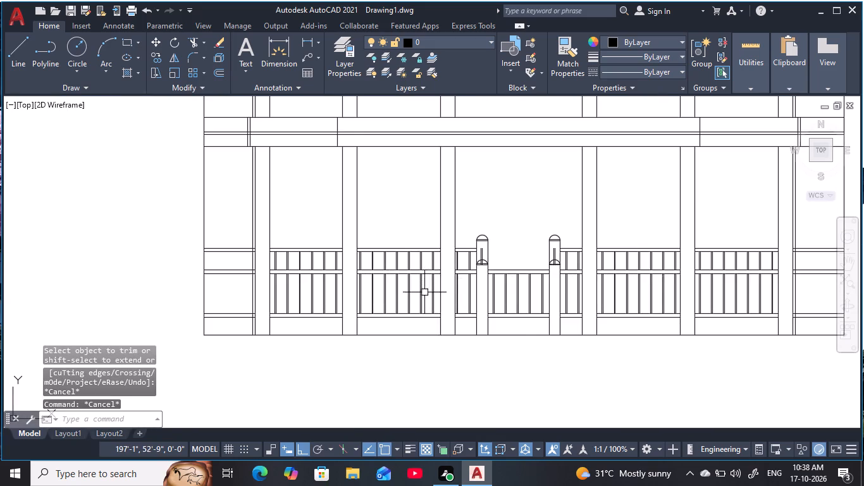
pyautogui.scroll(1, 424, 292)
pyautogui.press('Escape')
pyautogui.press('Escape')
pyautogui.press('Escape')
pyautogui.press('Escape')
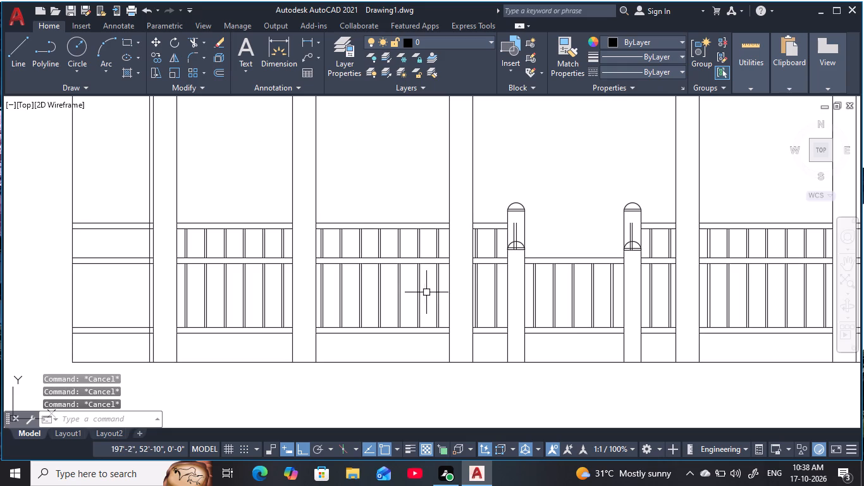
pyautogui.press('Escape')
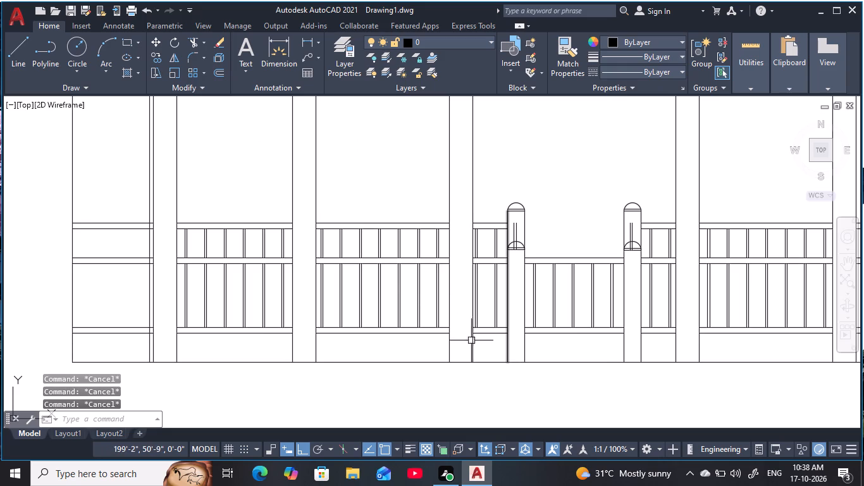
pyautogui.press('Escape')
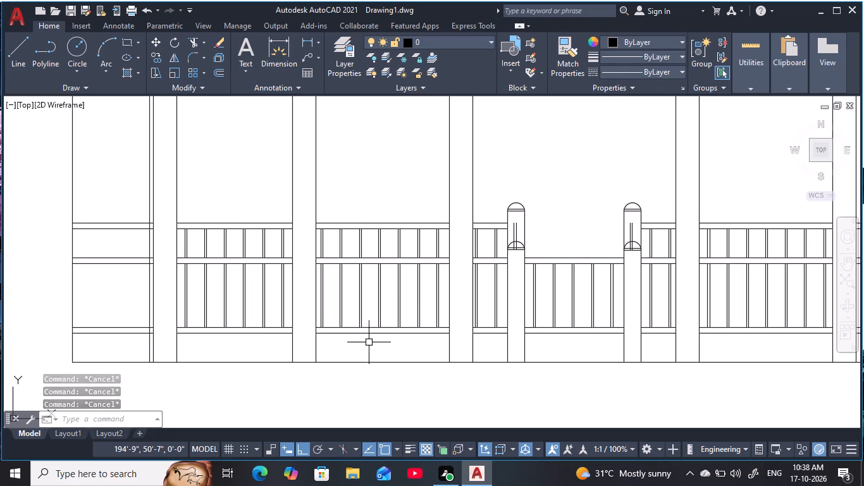
pyautogui.press('Escape')
pyautogui.scroll(-1, 402, 239)
pyautogui.moveTo(401, 240); pyautogui.dragTo(348, 334, button='middle')
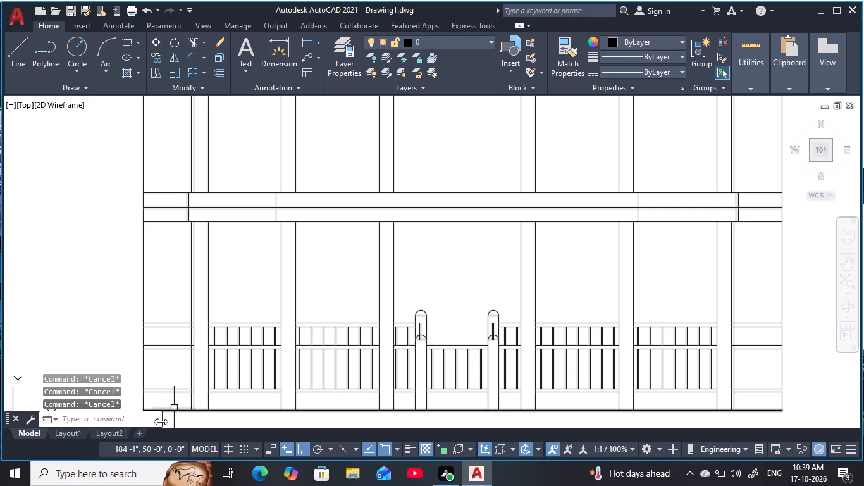
pyautogui.scroll(-1, 478, 400)
pyautogui.moveTo(474, 373); pyautogui.dragTo(436, 291, button='middle')
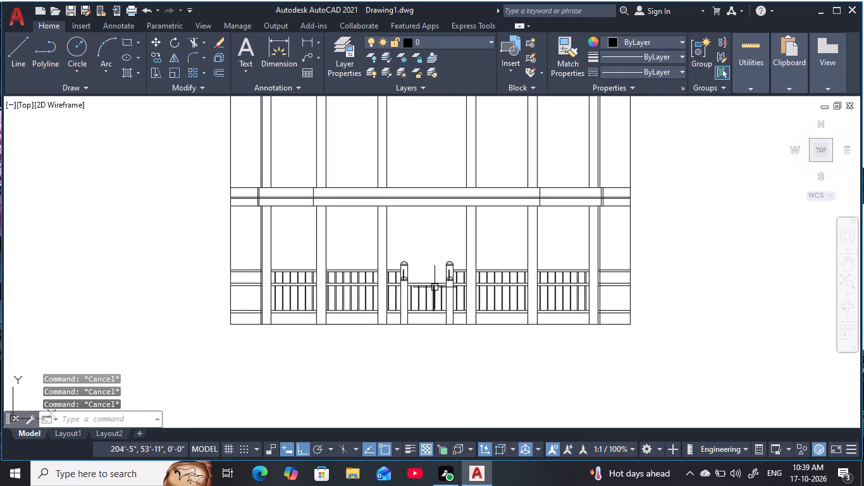
pyautogui.scroll(1, 435, 287)
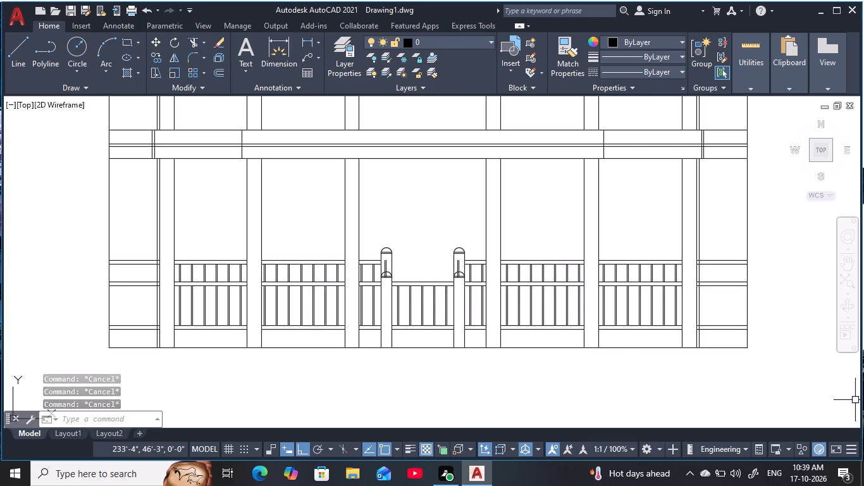
pyautogui.press('Escape')
pyautogui.press('Escape')
pyautogui.press('Escape')
# Trim away the two stray vertical lines inside the left newel post, including the pieces within its lower rounded cap.
pyautogui.scroll(2, 380, 271)
pyautogui.press('Escape')
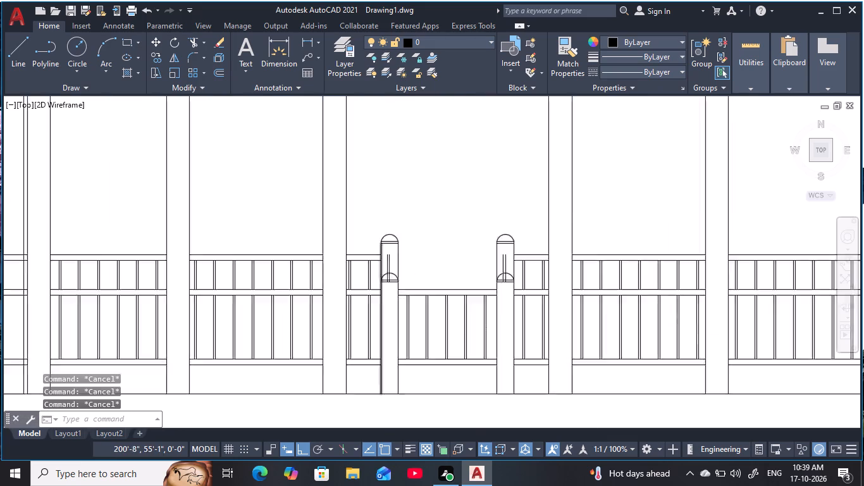
pyautogui.scroll(3, 379, 271)
pyautogui.press('Escape')
pyautogui.press('Escape')
pyautogui.press('Escape')
pyautogui.press('space')
pyautogui.moveTo(479, 245); pyautogui.dragTo(419, 261)
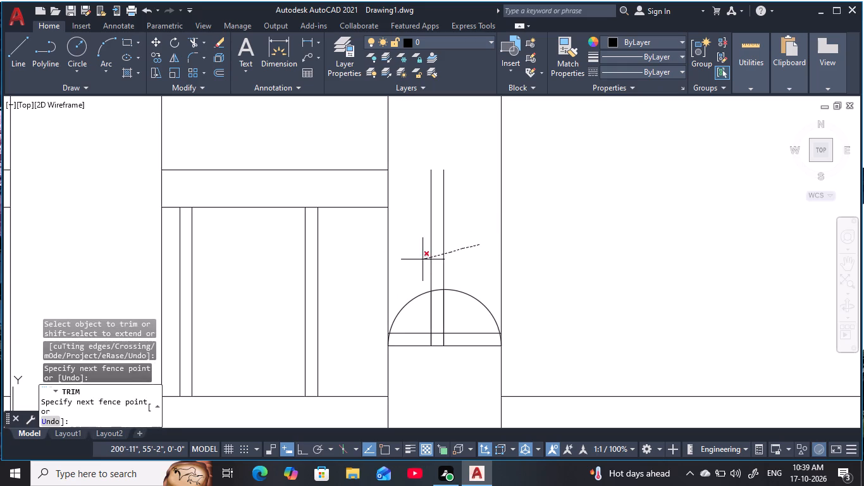
pyautogui.moveTo(419, 261); pyautogui.dragTo(417, 261)
pyautogui.moveTo(459, 311); pyautogui.dragTo(426, 316)
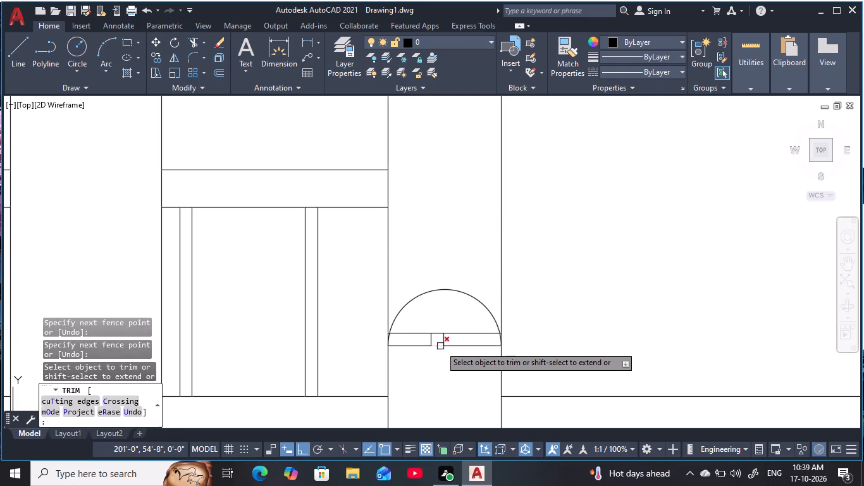
pyautogui.scroll(3, 440, 346)
pyautogui.moveTo(476, 327); pyautogui.dragTo(390, 335)
pyautogui.scroll(-5, 471, 334)
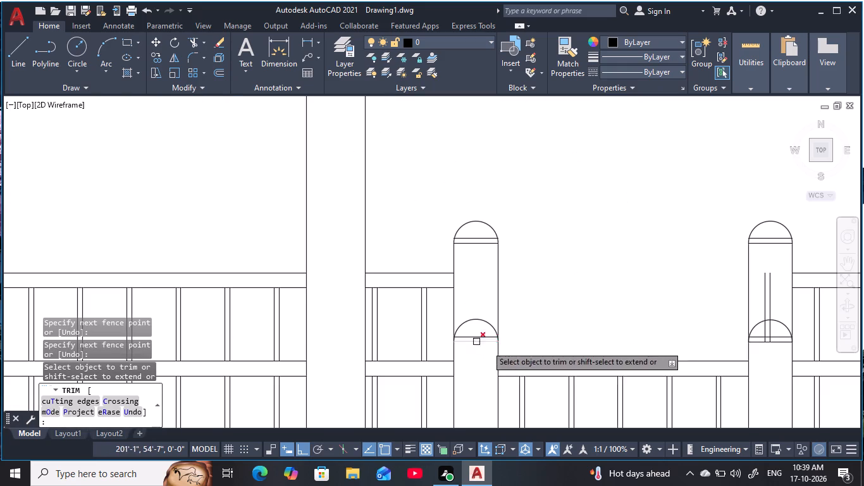
# Erase the two stray vertical lines inside the right newel post.
pyautogui.moveTo(774, 328); pyautogui.dragTo(569, 289, button='middle')
pyautogui.scroll(2, 567, 288)
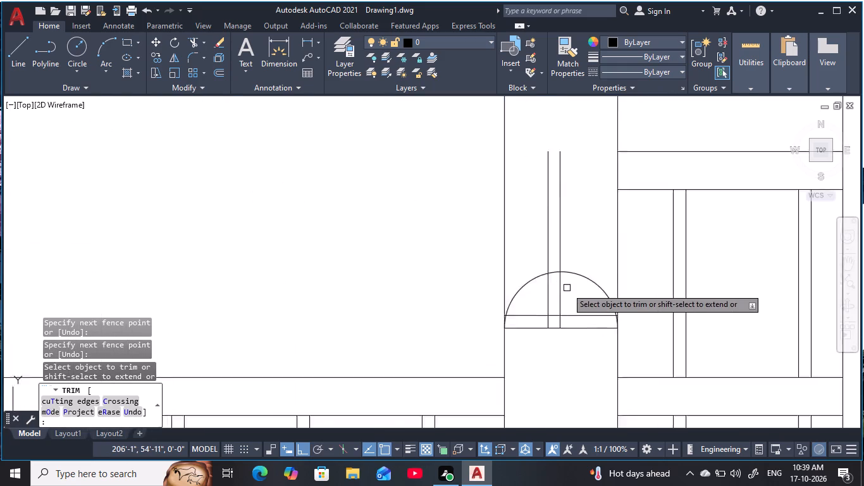
pyautogui.scroll(1, 567, 288)
pyautogui.press('Escape')
pyautogui.press('Escape')
pyautogui.press('Escape')
pyautogui.press('Escape')
pyautogui.press('Escape')
pyautogui.press('Escape')
pyautogui.press('Escape')
pyautogui.press('Escape')
pyautogui.press('Escape')
pyautogui.press('Escape')
pyautogui.press('Escape')
pyautogui.press('Escape')
pyautogui.press('Escape')
pyautogui.press('Escape')
pyautogui.press('Escape')
pyautogui.press('Escape')
pyautogui.press('Escape')
pyautogui.press('Escape')
pyautogui.press('Escape')
pyautogui.press('Escape')
pyautogui.click(579, 240)
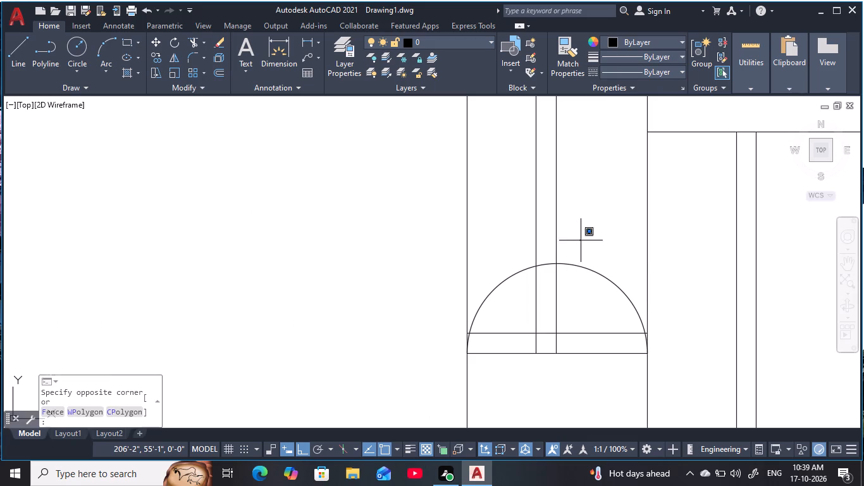
pyautogui.click(518, 202)
pyautogui.write('e')
pyautogui.press('space')
pyautogui.scroll(-5, 493, 253)
pyautogui.press('Escape')
pyautogui.press('Escape')
pyautogui.press('Escape')
pyautogui.scroll(-2, 428, 258)
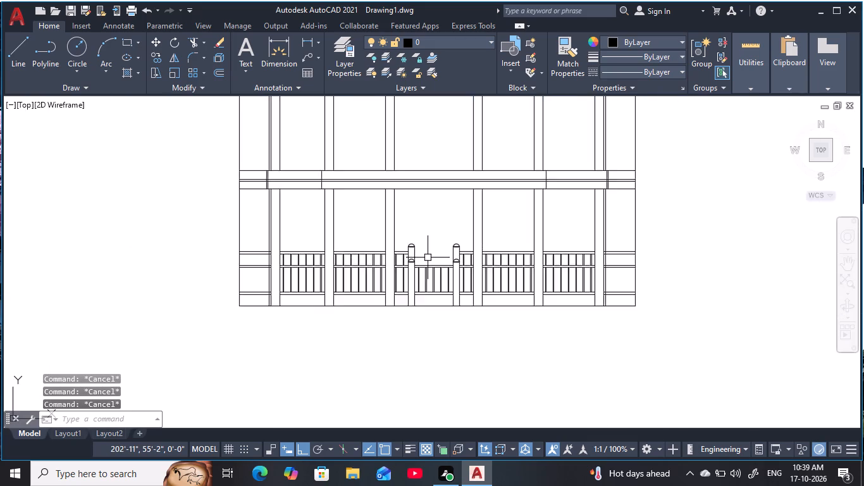
# Offset the top edge of the floor band between the two storeys 3'6" upward across the upper-storey columns.
pyautogui.moveTo(428, 258); pyautogui.dragTo(443, 347, button='middle')
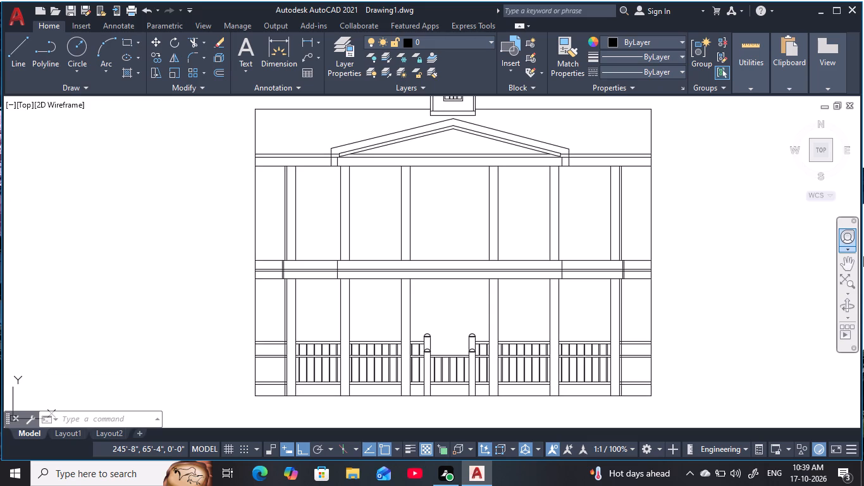
pyautogui.press('Escape')
pyautogui.press('Escape')
pyautogui.press('Escape')
pyautogui.press('Escape')
pyautogui.press('Escape')
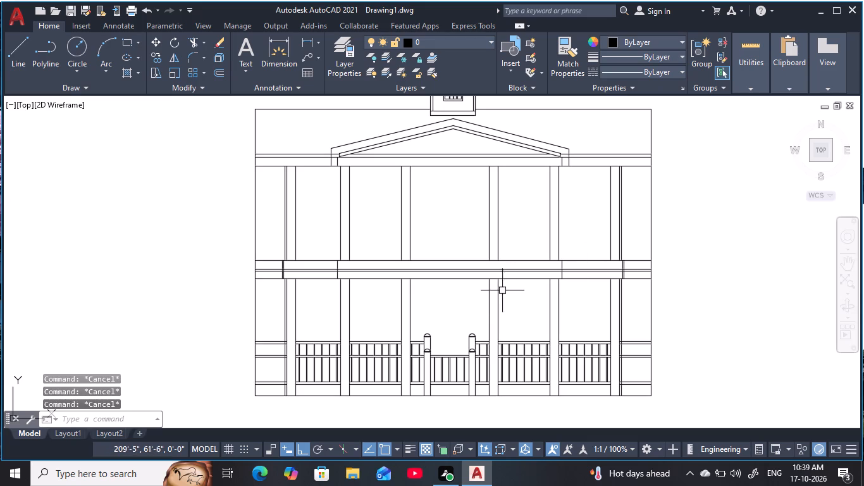
pyautogui.press('Escape')
pyautogui.press('Escape')
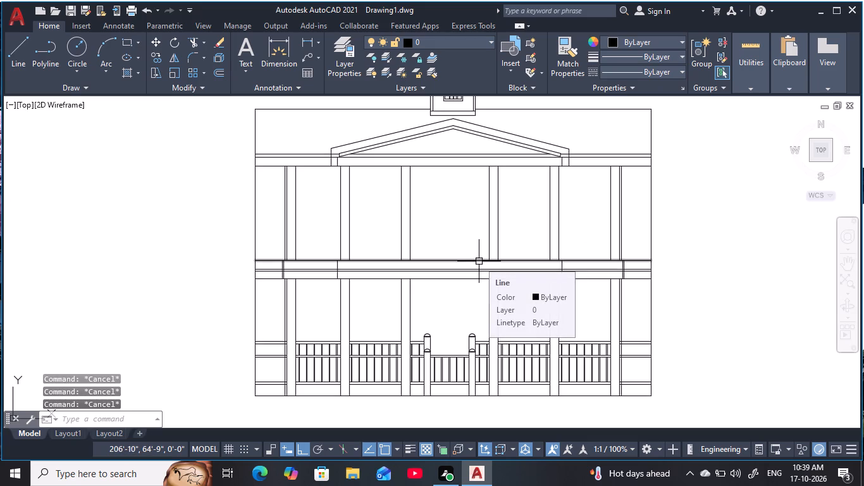
pyautogui.write('o')
pyautogui.press('space')
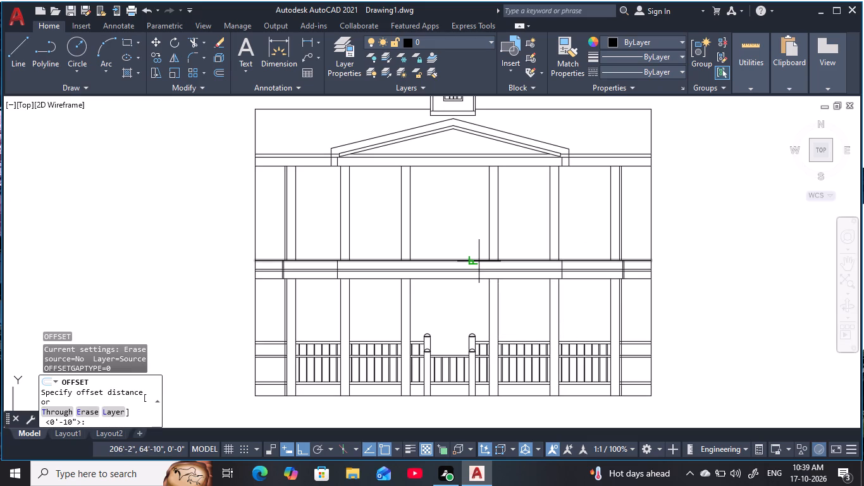
pyautogui.write("3'6")
pyautogui.press('space')
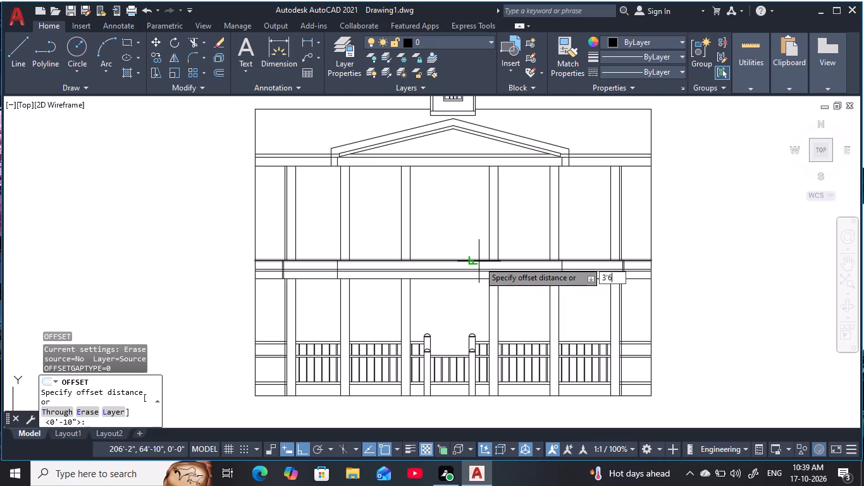
pyautogui.scroll(2, 465, 259)
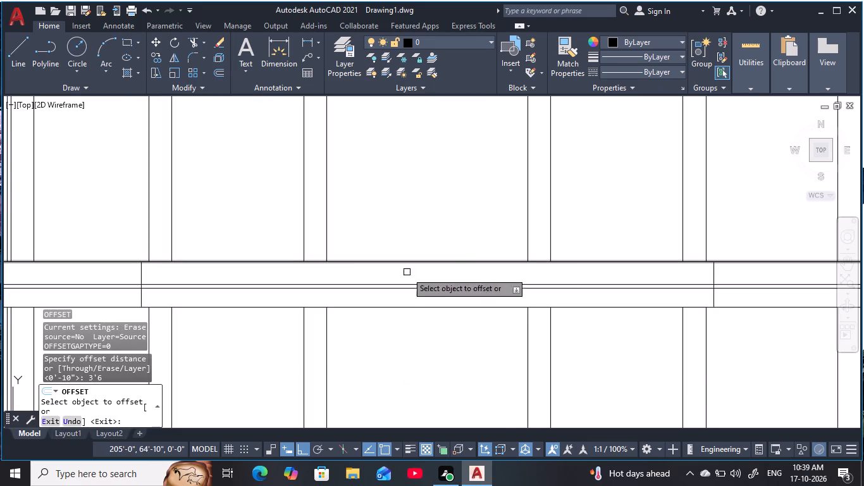
pyautogui.click(483, 260)
pyautogui.moveTo(492, 227); pyautogui.dragTo(514, 392, button='middle')
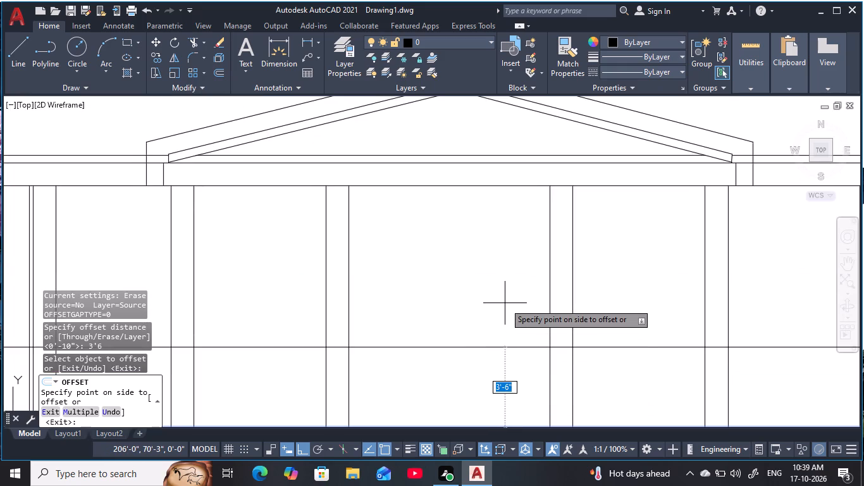
pyautogui.click(507, 299)
pyautogui.scroll(-3, 507, 300)
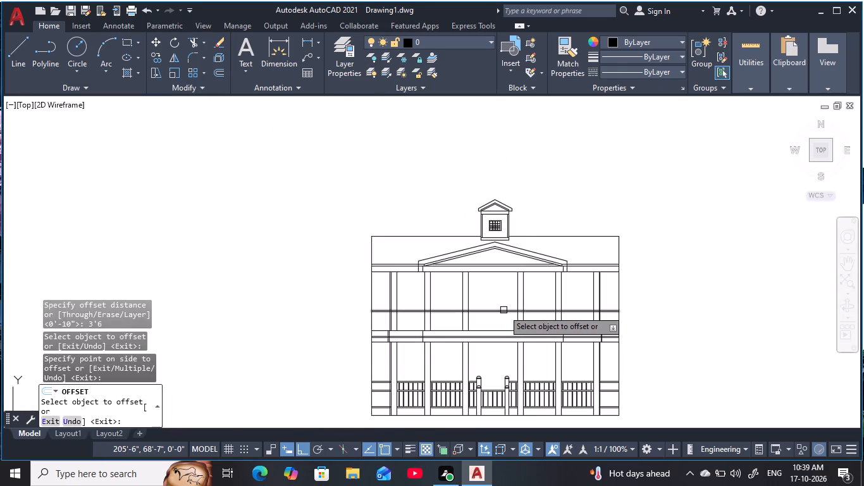
pyautogui.scroll(2, 503, 311)
pyautogui.press('Escape')
pyautogui.press('Escape')
pyautogui.press('Escape')
pyautogui.press('Escape')
pyautogui.press('Escape')
pyautogui.press('Escape')
pyautogui.press('Escape')
pyautogui.press('Escape')
pyautogui.press('Escape')
pyautogui.press('Escape')
pyautogui.press('Escape')
pyautogui.press('Escape')
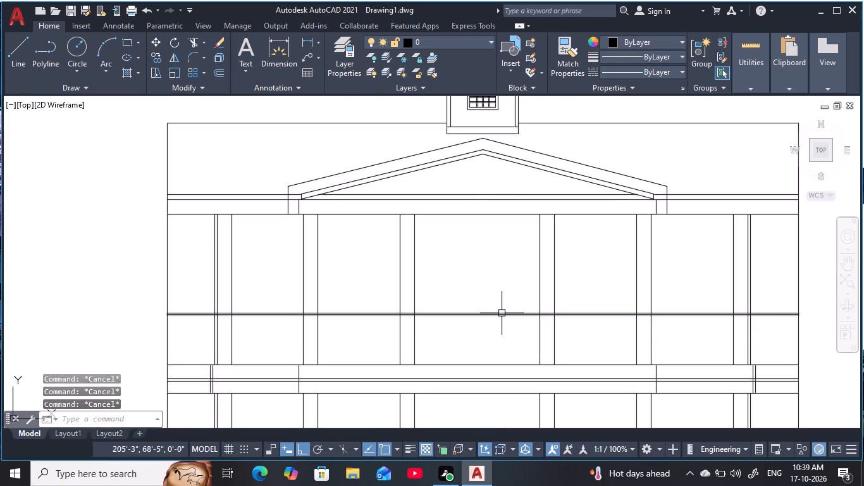
# Offset the new upper-storey railing line 4" upward to form the top rail.
pyautogui.write('o')
pyautogui.press('space')
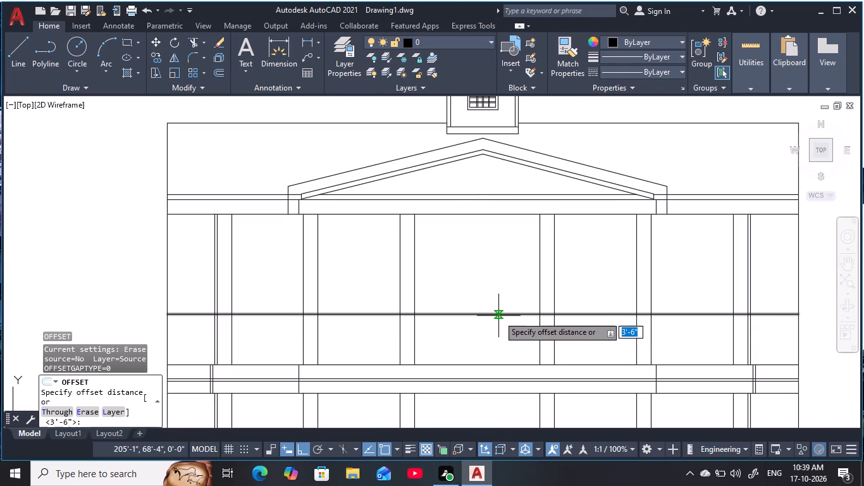
pyautogui.press('3')
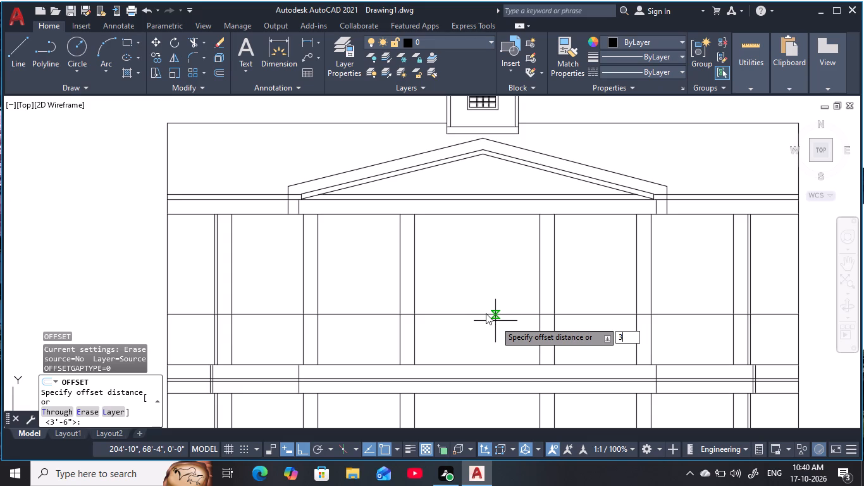
pyautogui.press('BackSpace')
pyautogui.write('4')
pyautogui.press('space')
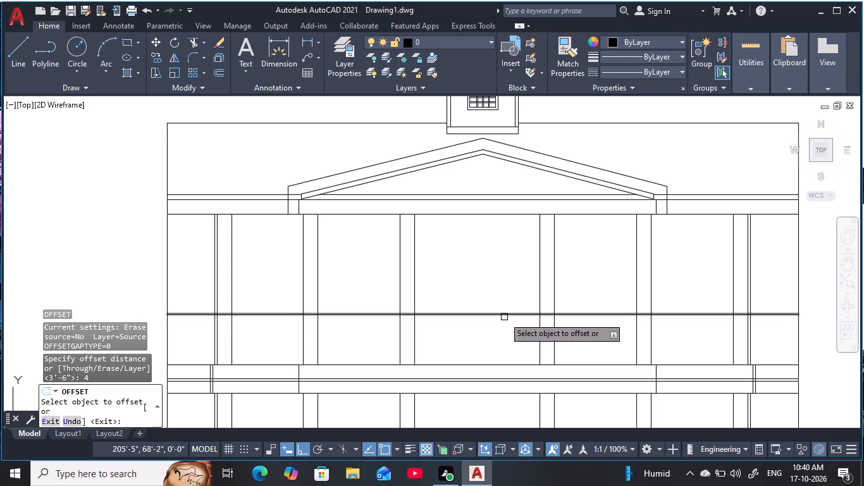
pyautogui.click(504, 317)
pyautogui.click(503, 297)
pyautogui.scroll(-1, 488, 347)
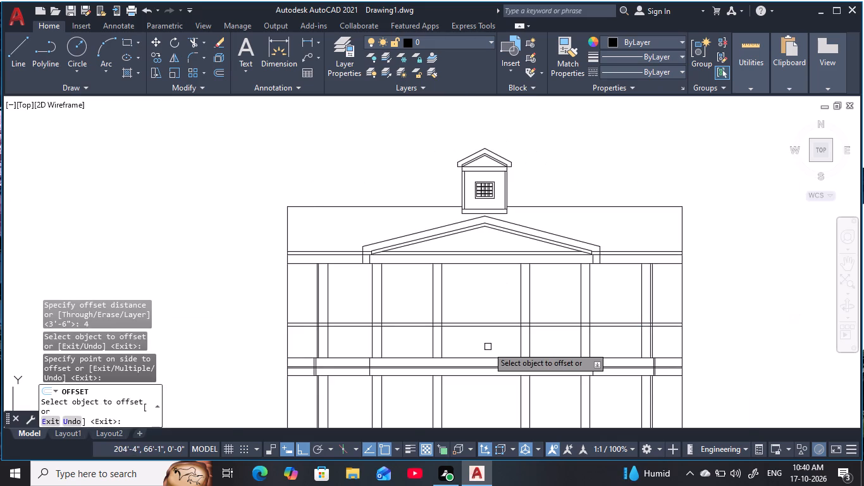
pyautogui.scroll(1, 488, 347)
pyautogui.moveTo(488, 347); pyautogui.dragTo(485, 332, button='middle')
pyautogui.press('Escape')
pyautogui.press('Escape')
pyautogui.press('Escape')
pyautogui.press('Escape')
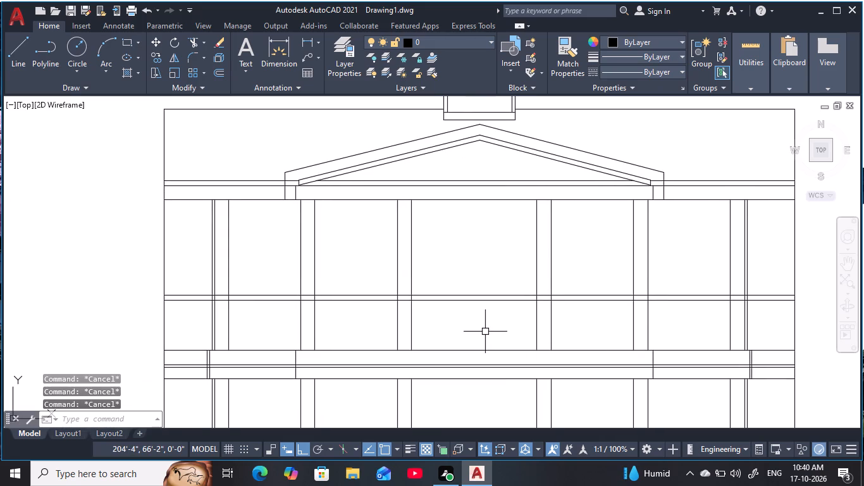
pyautogui.press('Escape')
pyautogui.press('Escape')
pyautogui.press('Escape')
pyautogui.press('Escape')
# Offset the top edge of the floor band 6" upward for the underside of the upper-storey bottom rail.
pyautogui.write('o 6')
pyautogui.press('space')
pyautogui.click(488, 352)
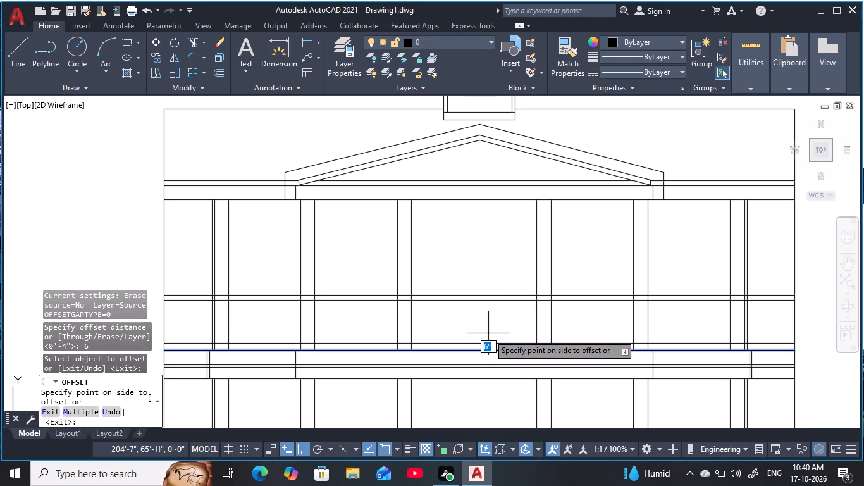
pyautogui.click(488, 332)
pyautogui.press('Escape')
pyautogui.press('Escape')
pyautogui.press('Escape')
pyautogui.press('Escape')
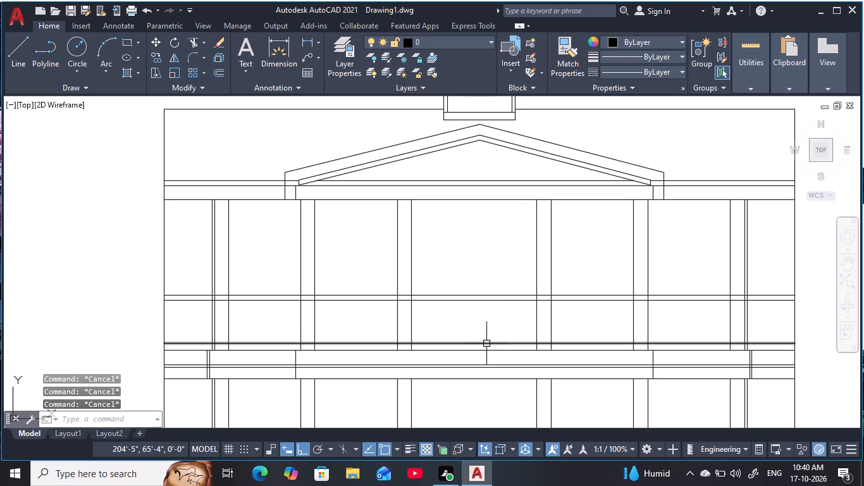
pyautogui.press('Escape')
pyautogui.press('Escape')
pyautogui.press('Escape')
pyautogui.press('Escape')
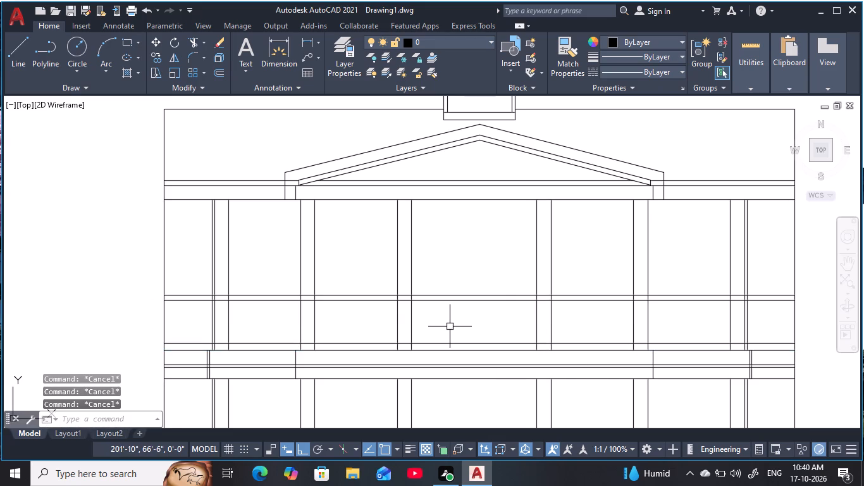
pyautogui.press('Escape')
pyautogui.press('Escape')
pyautogui.press('Escape')
pyautogui.press('Escape')
pyautogui.press('Escape')
# Offset the line just above the floor band 4" upward to complete the upper-storey bottom rail.
pyautogui.write('o')
pyautogui.press('space')
pyautogui.press('4')
pyautogui.press('space')
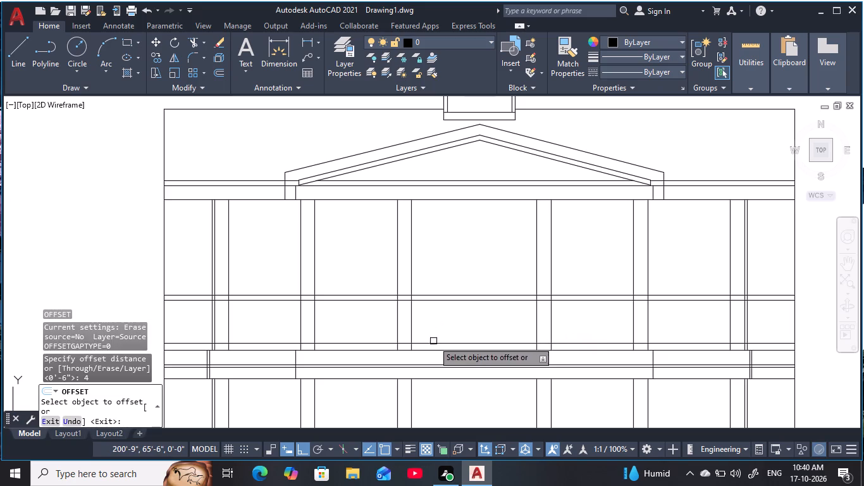
pyautogui.click(435, 341)
pyautogui.click(444, 319)
pyautogui.press('Escape')
pyautogui.press('Escape')
pyautogui.press('Escape')
pyautogui.press('Escape')
pyautogui.press('Escape')
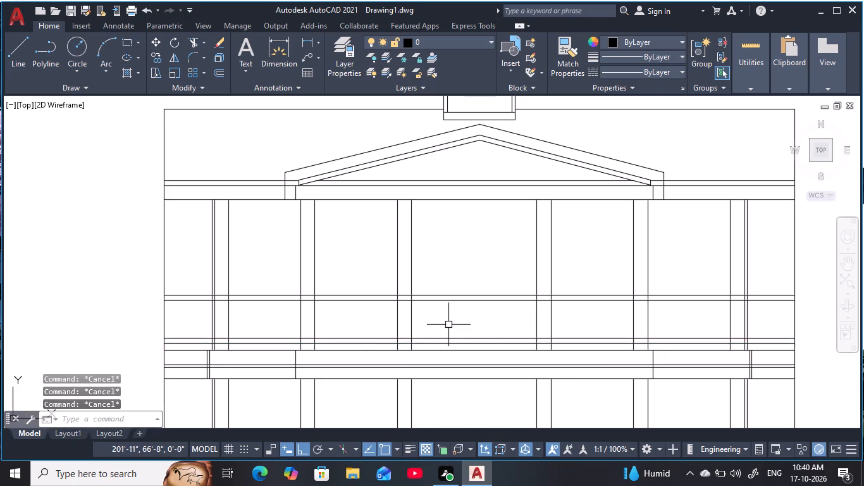
pyautogui.press('Escape')
pyautogui.press('Escape')
pyautogui.press('Escape')
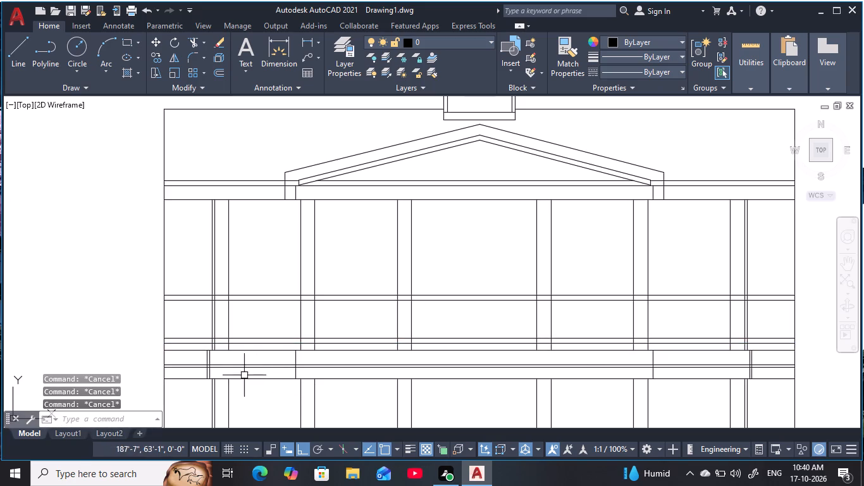
pyautogui.press('Escape')
pyautogui.press('Escape')
pyautogui.press('Escape')
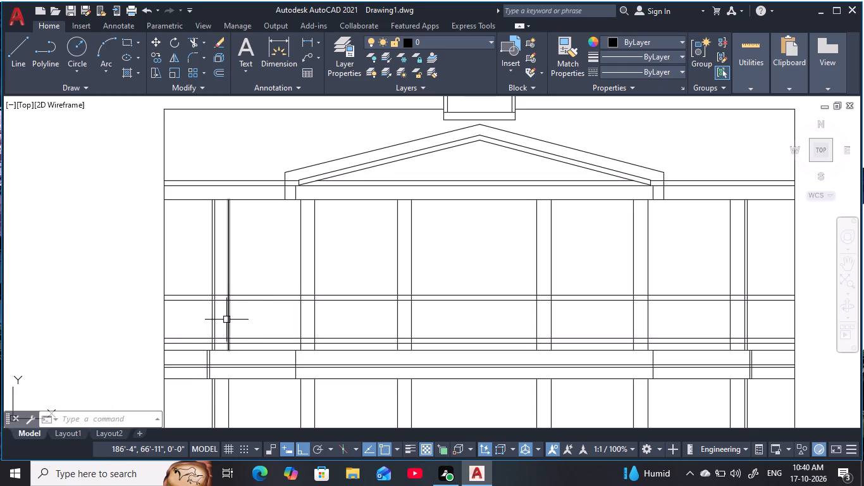
# Trim the upper-storey top rail's two lines inside the first and second columns from the left.
pyautogui.scroll(3, 223, 308)
pyautogui.press('Escape')
pyautogui.press('t')
pyautogui.press('r')
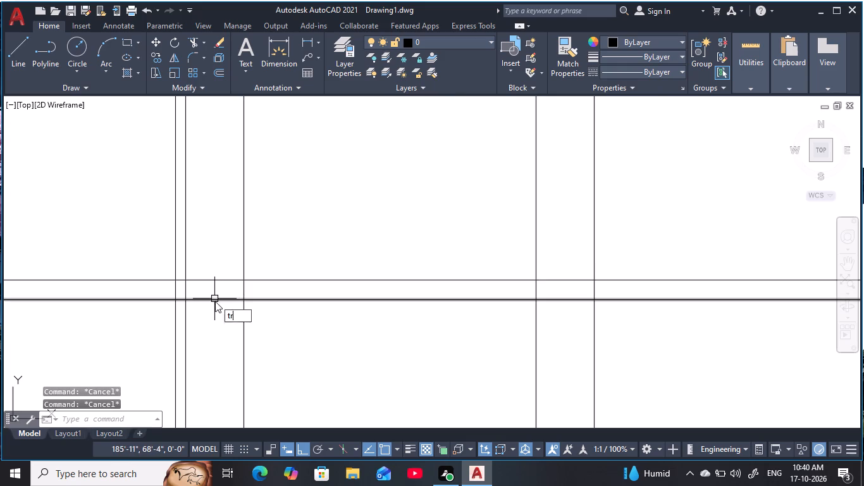
pyautogui.press('space')
pyautogui.moveTo(192, 320); pyautogui.dragTo(211, 249)
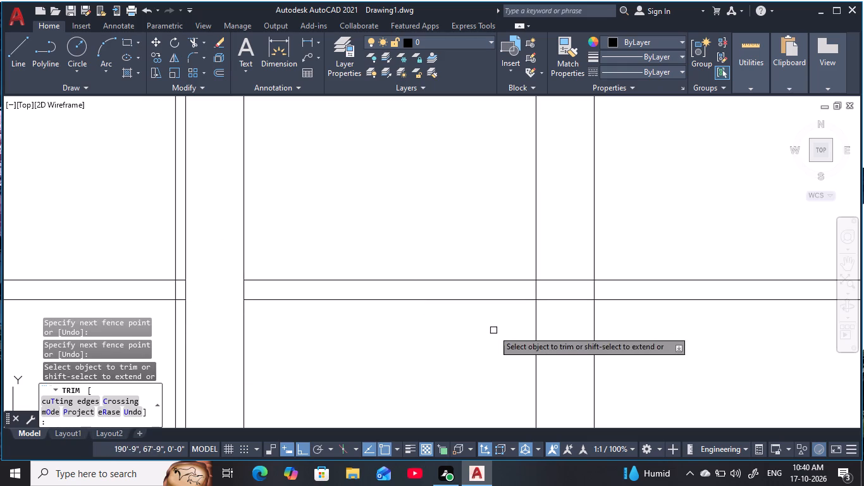
pyautogui.moveTo(559, 318); pyautogui.dragTo(554, 254)
# Trim the upper-storey top rail's two lines inside the third and fourth columns from the left.
pyautogui.scroll(-2, 558, 279)
pyautogui.scroll(1, 558, 284)
pyautogui.scroll(-1, 558, 285)
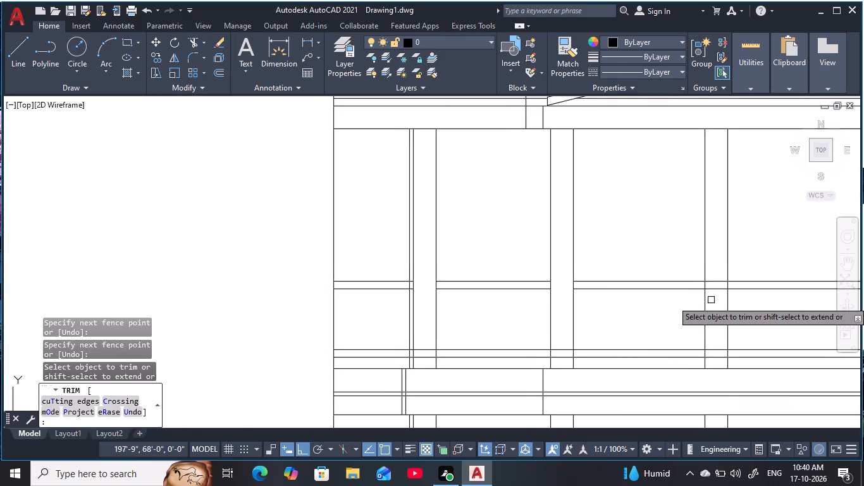
pyautogui.scroll(3, 720, 301)
pyautogui.moveTo(710, 294); pyautogui.dragTo(689, 274)
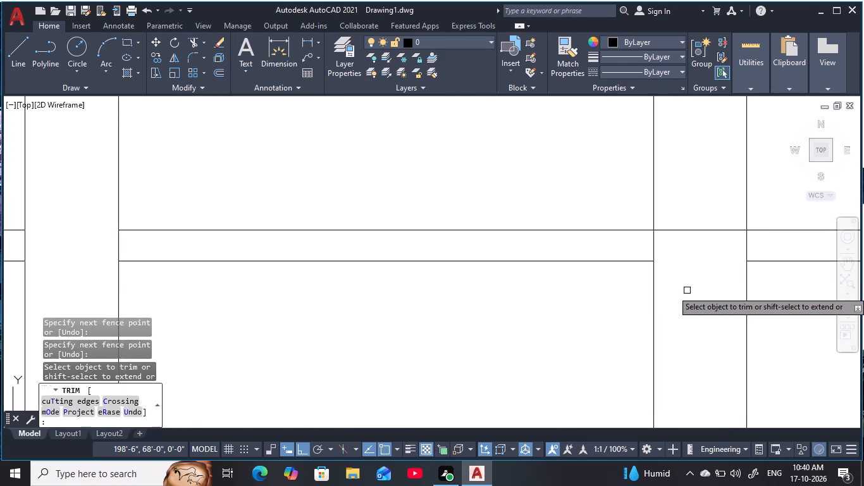
pyautogui.moveTo(696, 273); pyautogui.dragTo(682, 197)
pyautogui.scroll(-4, 669, 256)
pyautogui.moveTo(810, 265); pyautogui.dragTo(709, 256, button='middle')
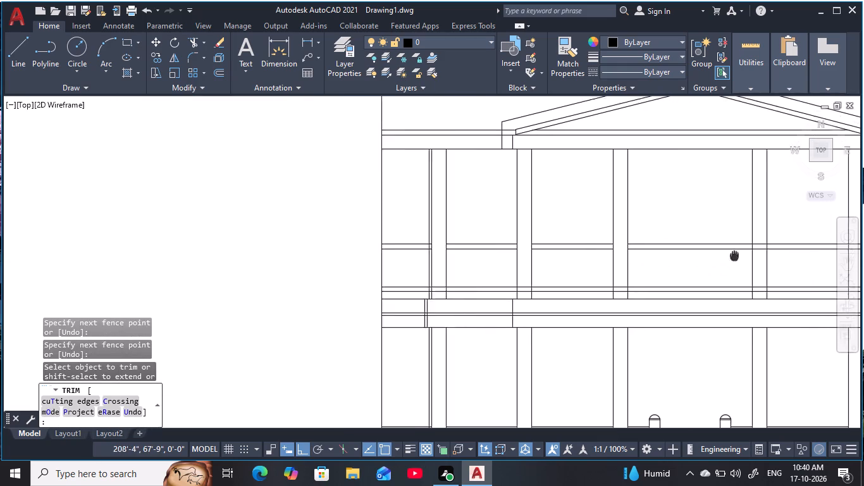
pyautogui.moveTo(709, 256); pyautogui.dragTo(630, 258, button='middle')
pyautogui.scroll(2, 633, 253)
pyautogui.moveTo(635, 215); pyautogui.dragTo(637, 263)
pyautogui.scroll(-2, 654, 271)
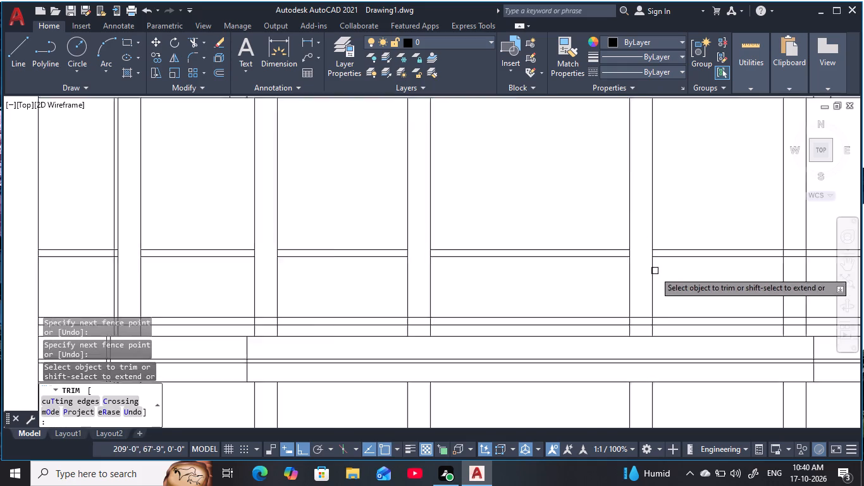
# Trim the upper-storey top rail's two lines inside the fifth and sixth columns from the left.
pyautogui.moveTo(657, 271); pyautogui.dragTo(500, 277, button='middle')
pyautogui.scroll(2, 583, 264)
pyautogui.moveTo(589, 254); pyautogui.dragTo(588, 278)
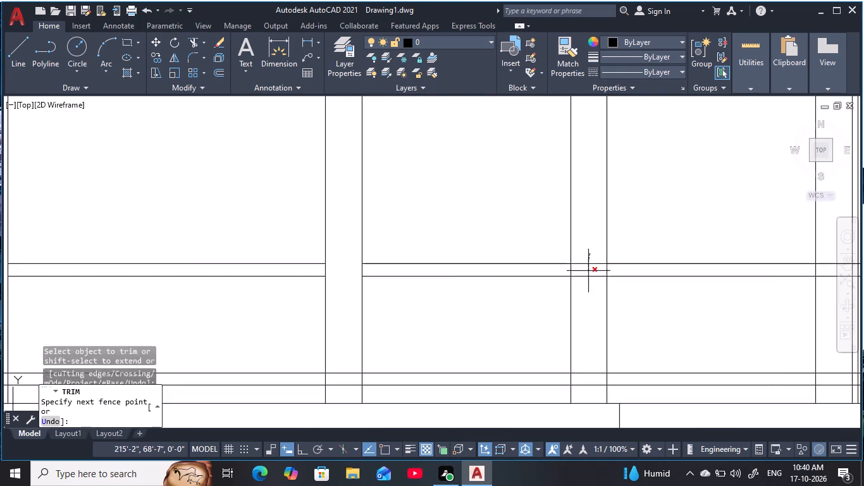
pyautogui.moveTo(588, 278); pyautogui.dragTo(590, 294)
pyautogui.scroll(-1, 595, 290)
pyautogui.moveTo(596, 290); pyautogui.dragTo(373, 242, button='middle')
pyautogui.scroll(2, 534, 216)
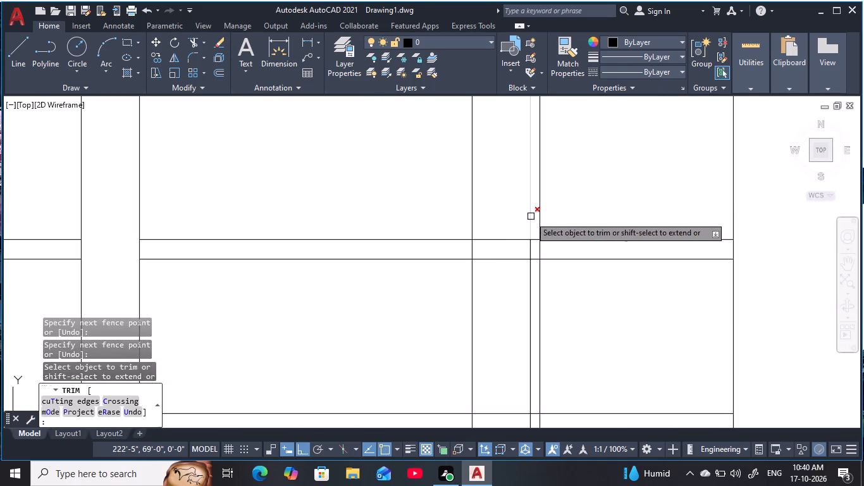
pyautogui.moveTo(500, 222); pyautogui.dragTo(492, 304)
pyautogui.press('Escape')
pyautogui.press('Escape')
pyautogui.scroll(-2, 421, 336)
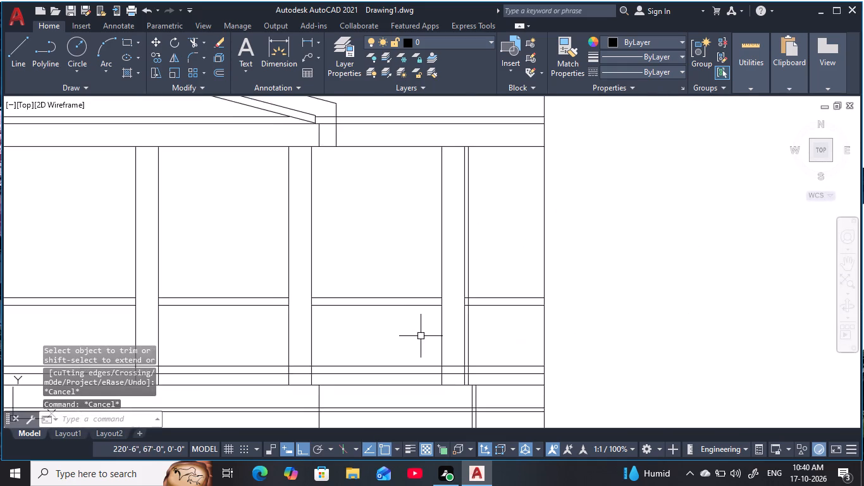
pyautogui.moveTo(421, 336); pyautogui.dragTo(481, 249, button='middle')
pyautogui.press('Escape')
pyautogui.press('Escape')
pyautogui.scroll(3, 514, 277)
pyautogui.press('Escape')
pyautogui.press('Escape')
pyautogui.press('Escape')
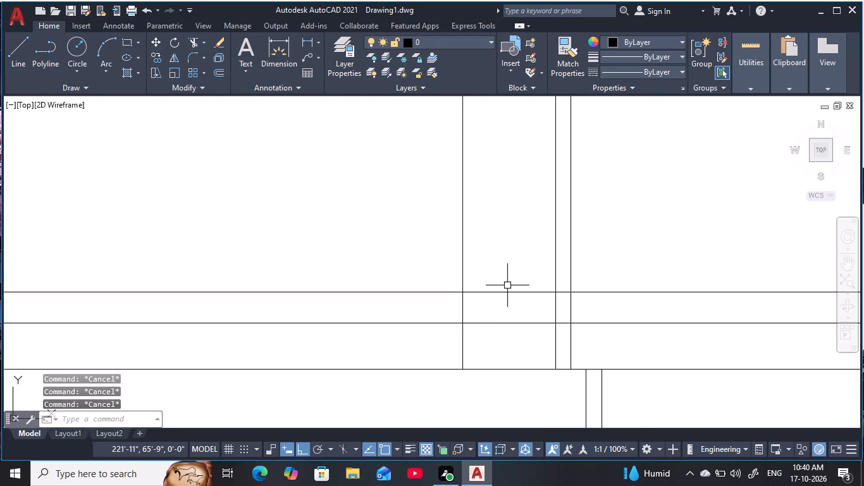
# Trim the sixth column's left edge between the upper-storey bottom rail's two lines.
pyautogui.scroll(-2, 495, 313)
pyautogui.moveTo(497, 313); pyautogui.dragTo(527, 297, button='middle')
pyautogui.press('Escape')
pyautogui.press('t')
pyautogui.press('r')
pyautogui.press('space')
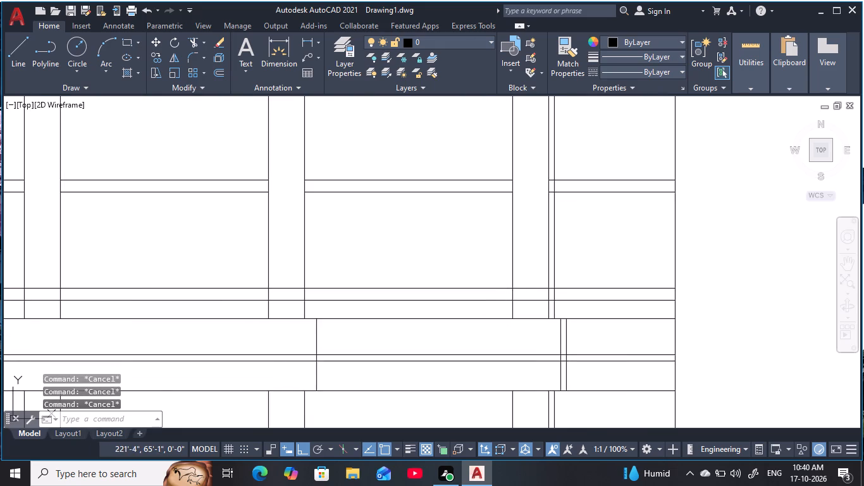
pyautogui.scroll(2, 522, 308)
pyautogui.moveTo(515, 280); pyautogui.dragTo(480, 286)
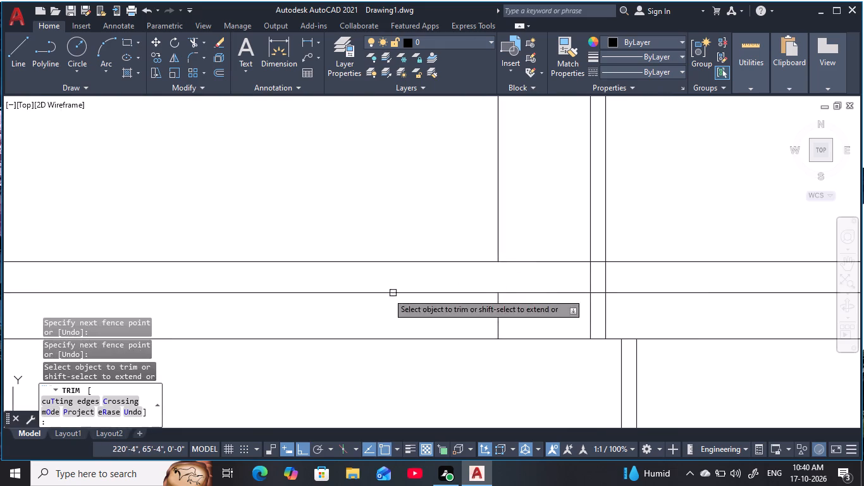
# Trim the upper-storey bottom rail's two lines inside the fifth and sixth columns from the left.
pyautogui.scroll(-2, 319, 288)
pyautogui.moveTo(356, 288); pyautogui.dragTo(617, 284, button='middle')
pyautogui.scroll(2, 448, 282)
pyautogui.click(449, 280)
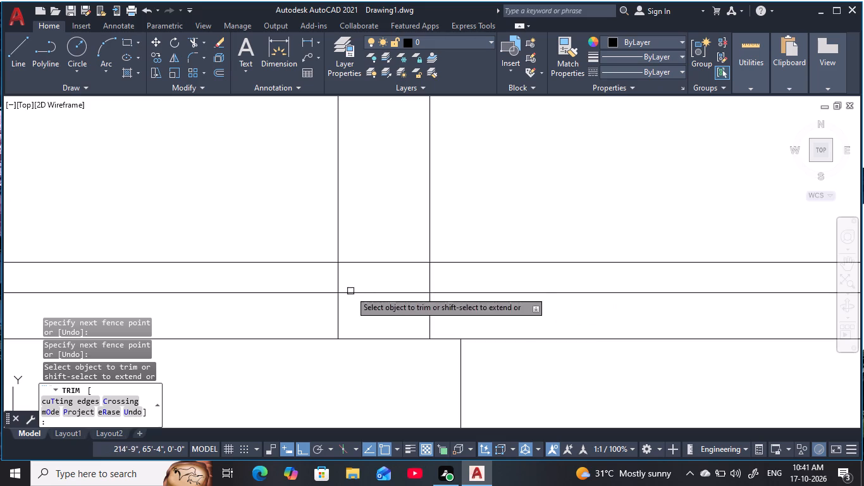
pyautogui.scroll(-4, 422, 282)
pyautogui.scroll(2, 412, 287)
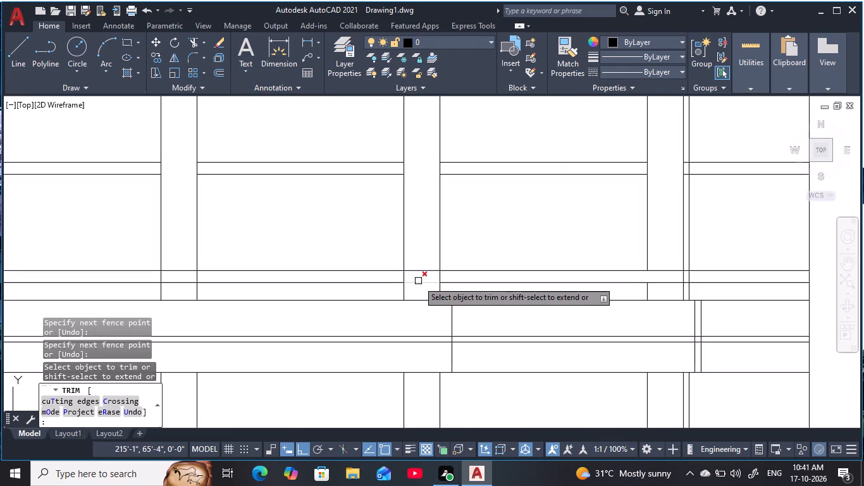
pyautogui.scroll(1, 421, 278)
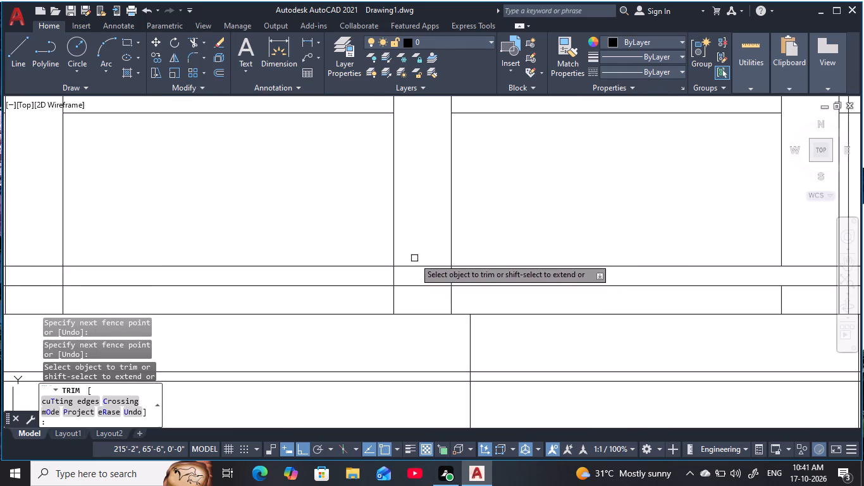
pyautogui.moveTo(416, 247); pyautogui.dragTo(421, 303)
pyautogui.scroll(-2, 423, 302)
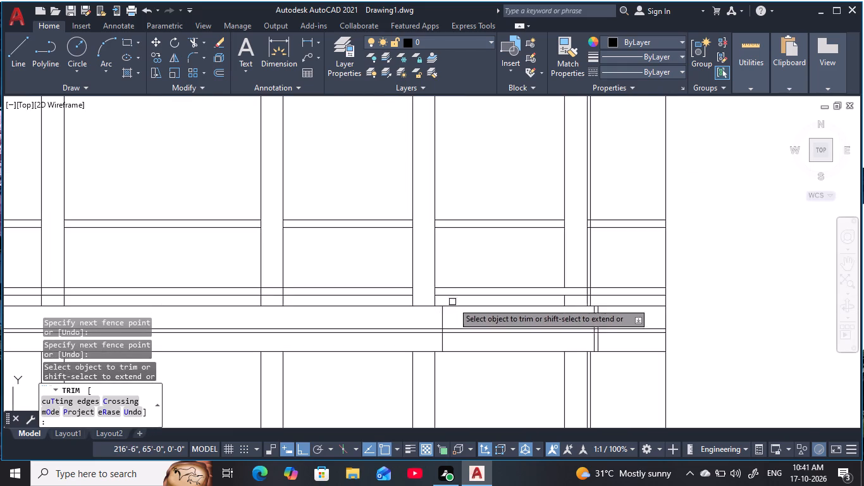
pyautogui.scroll(2, 582, 303)
pyautogui.moveTo(559, 292); pyautogui.dragTo(561, 301)
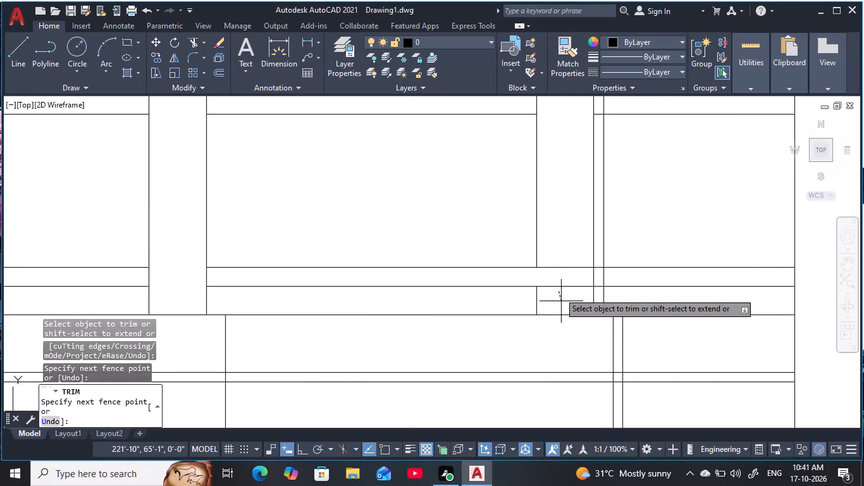
pyautogui.moveTo(561, 301); pyautogui.dragTo(566, 256)
# Trim the upper-storey bottom rail's two lines inside the fourth and third columns from the left.
pyautogui.scroll(-3, 425, 319)
pyautogui.moveTo(414, 318); pyautogui.dragTo(649, 264, button='middle')
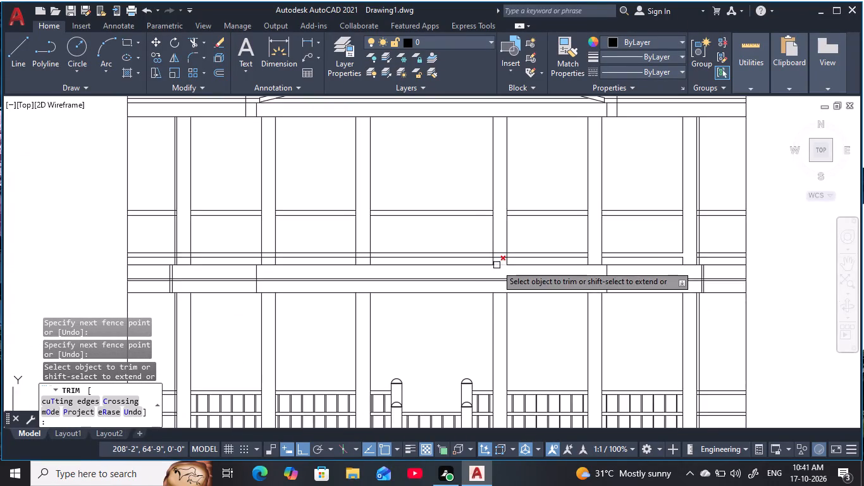
pyautogui.scroll(3, 497, 265)
pyautogui.moveTo(516, 246); pyautogui.dragTo(515, 213)
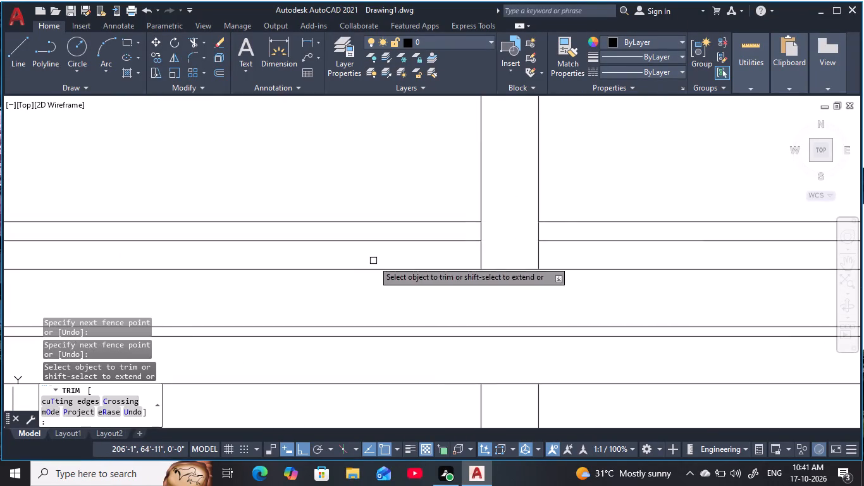
pyautogui.moveTo(373, 261); pyautogui.dragTo(661, 231, button='middle')
pyautogui.moveTo(244, 175); pyautogui.dragTo(238, 209)
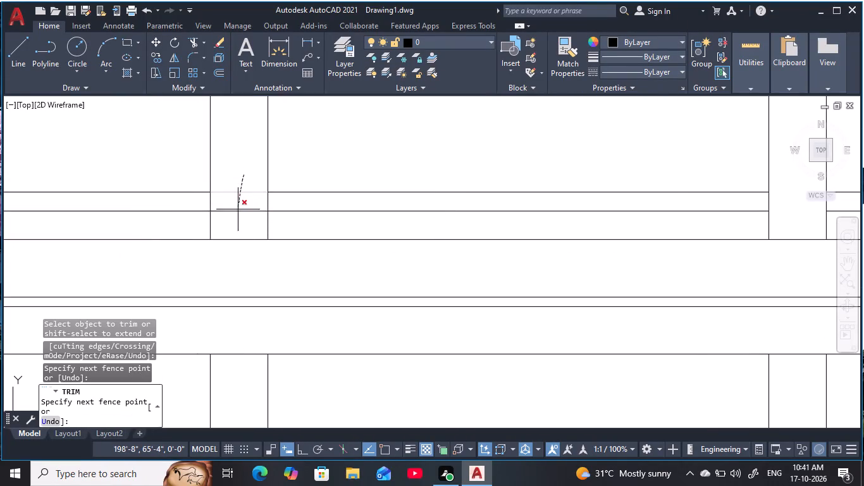
pyautogui.moveTo(238, 209); pyautogui.dragTo(240, 223)
# Trim the upper-storey bottom rail's two lines inside the second and first columns from the left.
pyautogui.scroll(-3, 164, 218)
pyautogui.moveTo(157, 219); pyautogui.dragTo(505, 247, button='middle')
pyautogui.scroll(1, 432, 247)
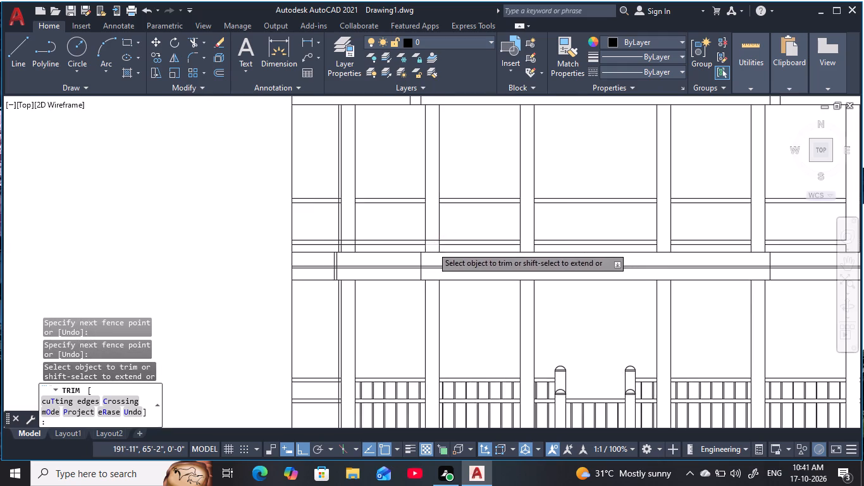
pyautogui.scroll(2, 432, 247)
pyautogui.moveTo(436, 204); pyautogui.dragTo(432, 251)
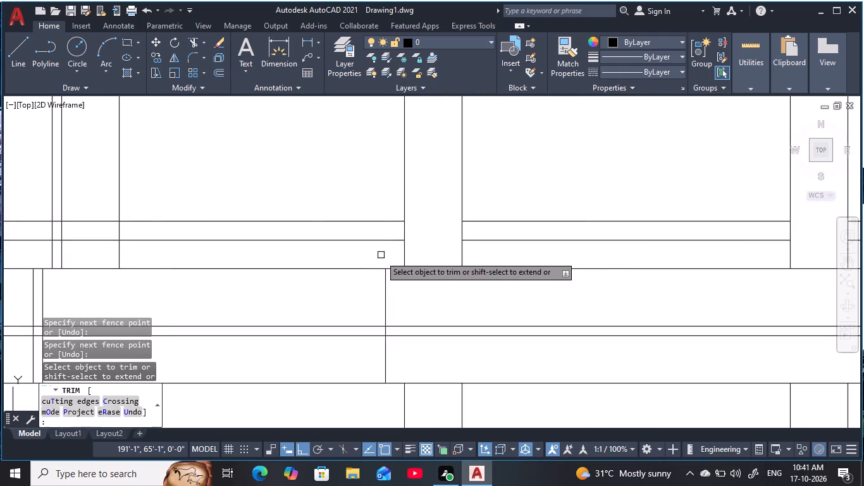
pyautogui.moveTo(351, 232); pyautogui.dragTo(604, 222, button='middle')
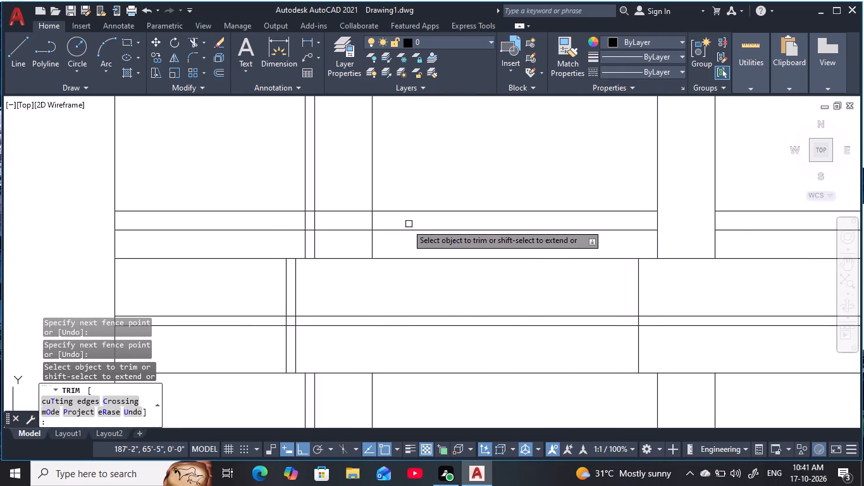
pyautogui.moveTo(346, 196); pyautogui.dragTo(340, 242)
pyautogui.scroll(-1, 405, 225)
pyautogui.scroll(-1, 458, 189)
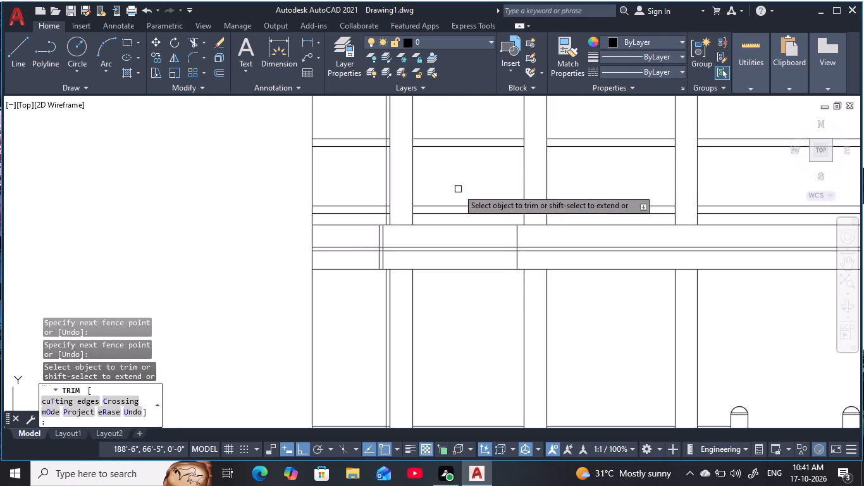
pyautogui.moveTo(457, 189); pyautogui.dragTo(409, 215, button='middle')
pyautogui.scroll(-2, 410, 214)
pyautogui.moveTo(401, 217); pyautogui.dragTo(363, 232, button='middle')
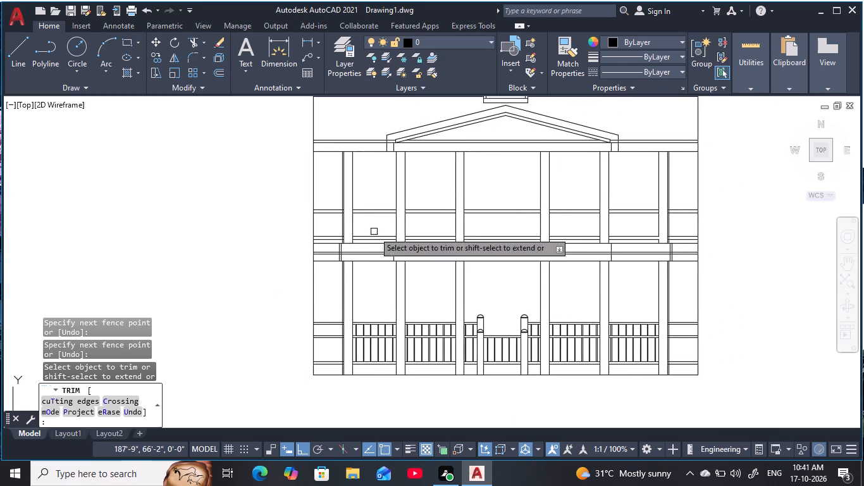
pyautogui.scroll(2, 524, 224)
pyautogui.moveTo(490, 227); pyautogui.dragTo(456, 238, button='middle')
pyautogui.press('Escape')
pyautogui.press('Escape')
pyautogui.press('Escape')
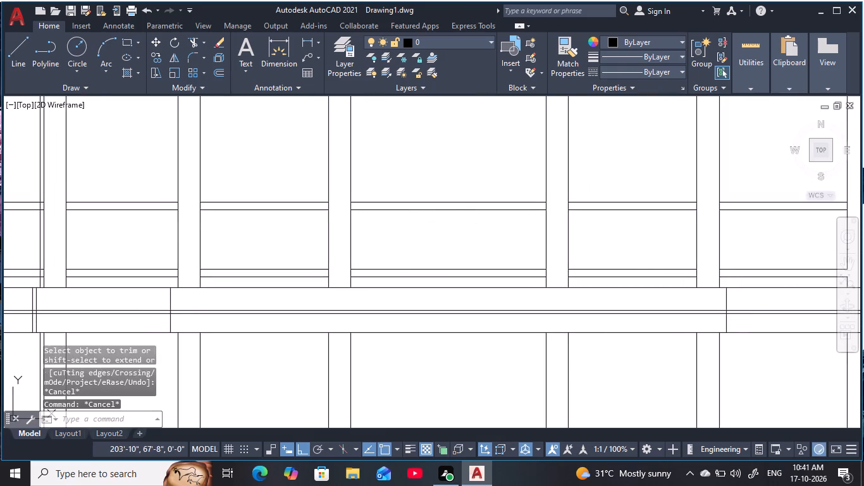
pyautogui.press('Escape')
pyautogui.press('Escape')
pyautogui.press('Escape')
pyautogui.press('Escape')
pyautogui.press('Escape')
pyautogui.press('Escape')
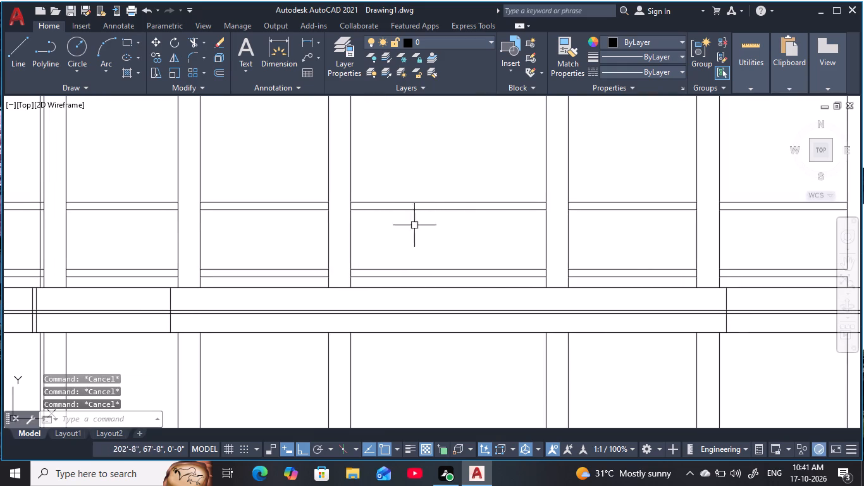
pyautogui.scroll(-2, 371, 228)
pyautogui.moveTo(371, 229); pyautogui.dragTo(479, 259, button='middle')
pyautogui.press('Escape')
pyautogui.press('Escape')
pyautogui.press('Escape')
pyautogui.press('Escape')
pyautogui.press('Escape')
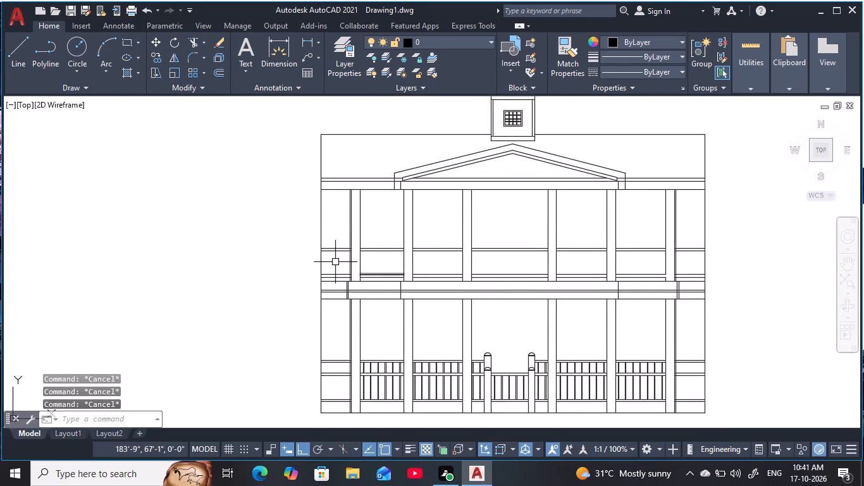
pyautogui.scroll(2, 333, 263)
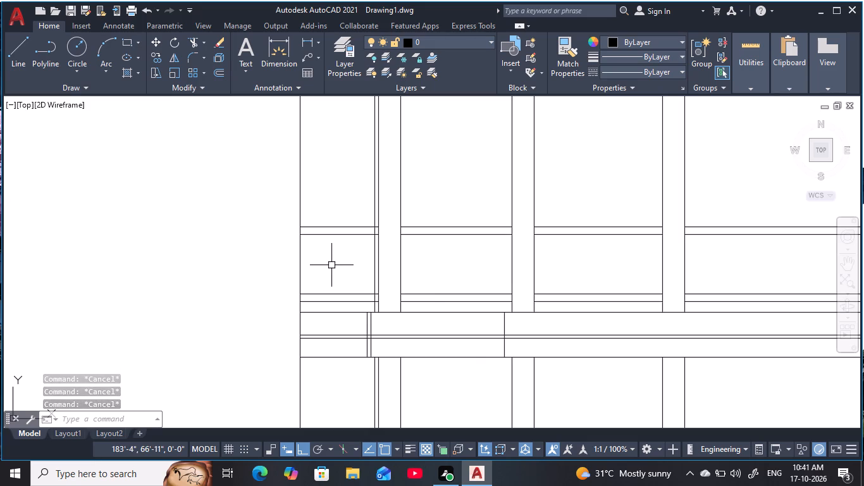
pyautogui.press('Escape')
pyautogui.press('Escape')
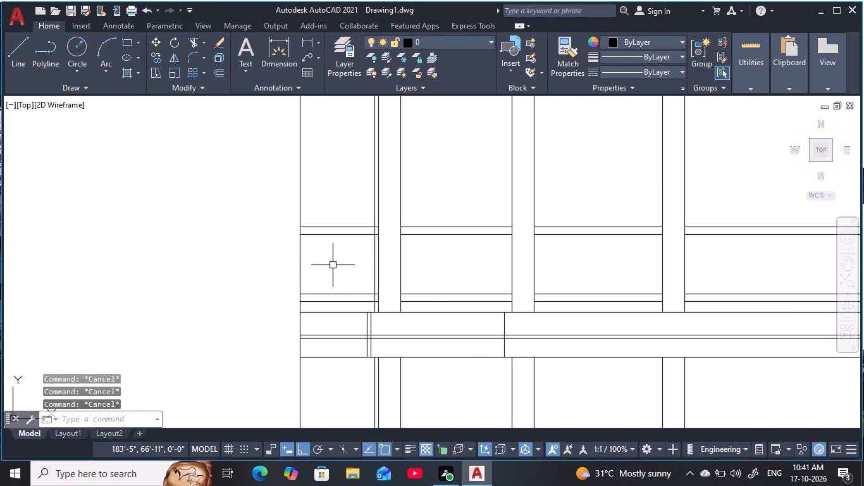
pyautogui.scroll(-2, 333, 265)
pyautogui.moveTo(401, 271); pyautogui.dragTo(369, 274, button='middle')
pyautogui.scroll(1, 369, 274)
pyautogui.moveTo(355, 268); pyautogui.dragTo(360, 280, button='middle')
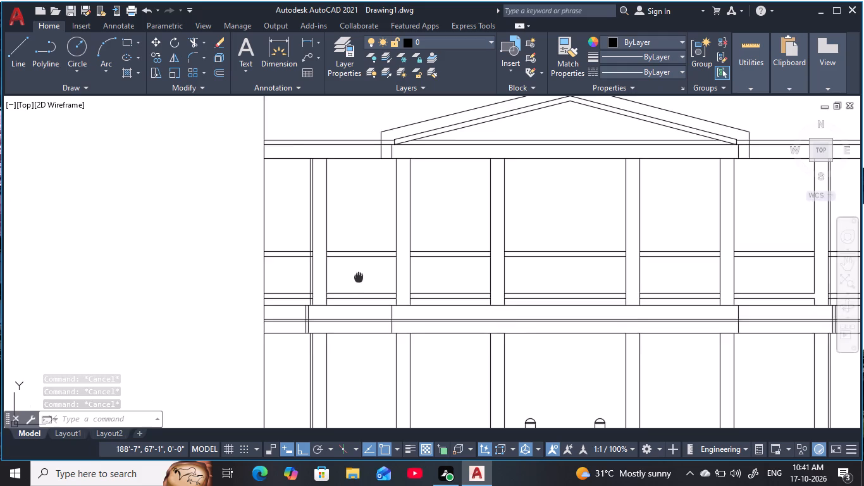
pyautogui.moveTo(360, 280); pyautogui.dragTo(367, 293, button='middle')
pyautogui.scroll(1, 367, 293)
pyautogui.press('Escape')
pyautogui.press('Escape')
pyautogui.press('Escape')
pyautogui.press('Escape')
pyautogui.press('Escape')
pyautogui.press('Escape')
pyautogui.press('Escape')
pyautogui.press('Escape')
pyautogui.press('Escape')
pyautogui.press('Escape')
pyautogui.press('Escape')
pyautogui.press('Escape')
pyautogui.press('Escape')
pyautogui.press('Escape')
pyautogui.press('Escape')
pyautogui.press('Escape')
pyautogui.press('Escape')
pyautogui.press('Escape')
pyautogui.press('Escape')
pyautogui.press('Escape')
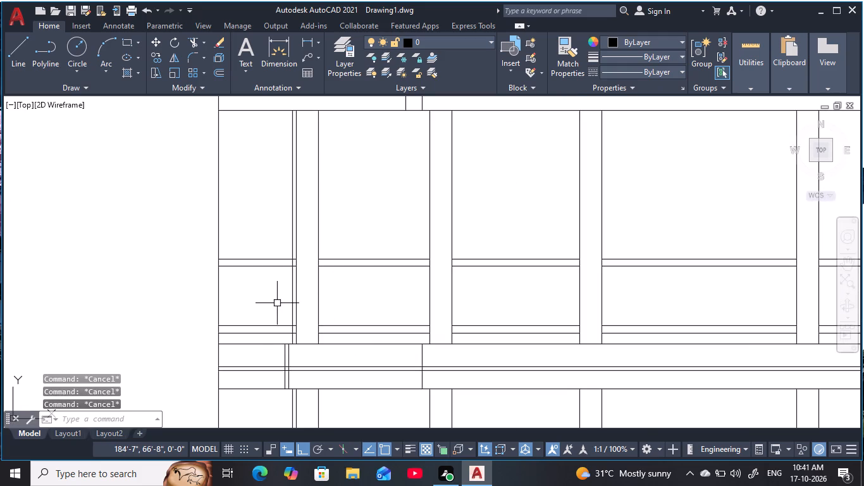
# Trim away the upper-storey top rail's two lines in the end bay left of the first column.
pyautogui.write('tr')
pyautogui.press('space')
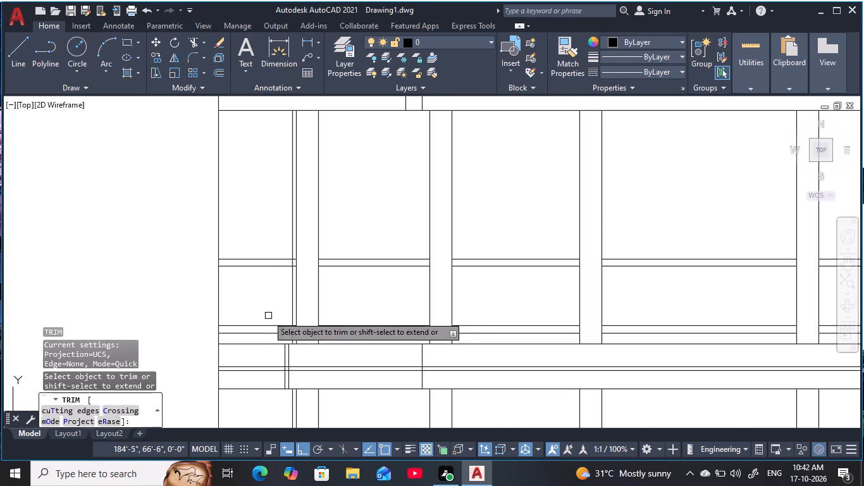
pyautogui.moveTo(264, 321); pyautogui.dragTo(264, 298)
pyautogui.click(261, 242)
pyautogui.click(247, 292)
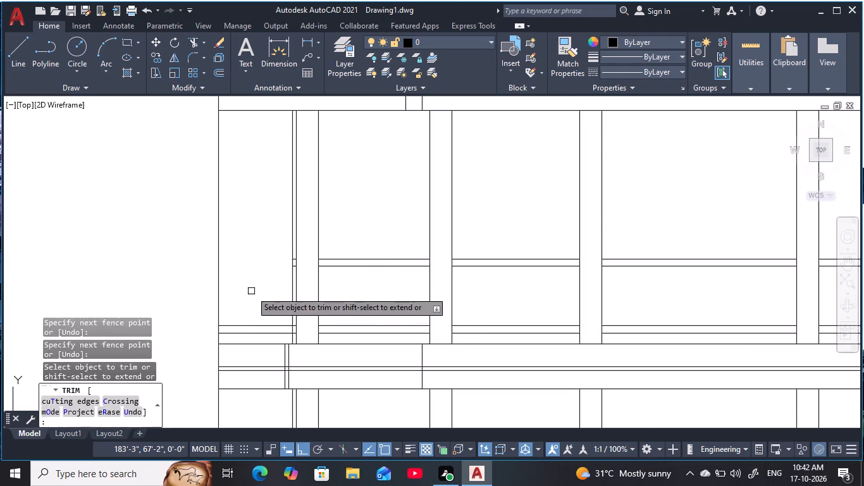
pyautogui.press('Escape')
pyautogui.press('Escape')
pyautogui.press('Escape')
pyautogui.moveTo(378, 298); pyautogui.dragTo(335, 286, button='middle')
pyautogui.press('Escape')
pyautogui.press('Escape')
pyautogui.press('Escape')
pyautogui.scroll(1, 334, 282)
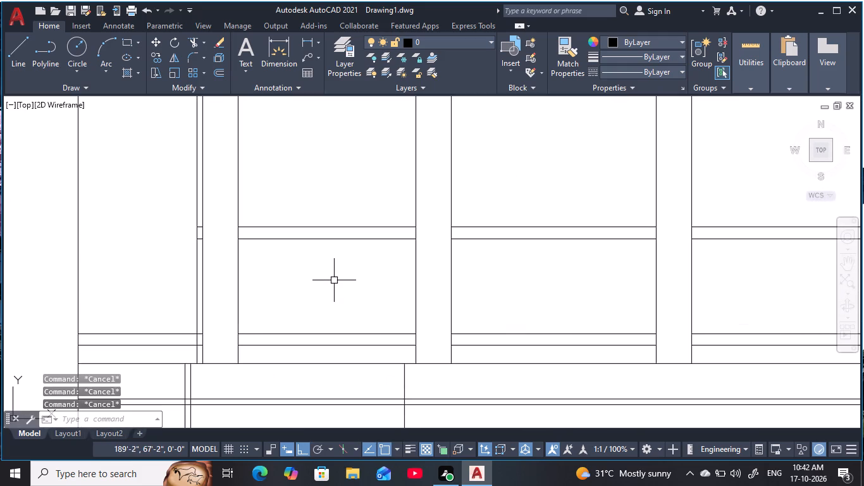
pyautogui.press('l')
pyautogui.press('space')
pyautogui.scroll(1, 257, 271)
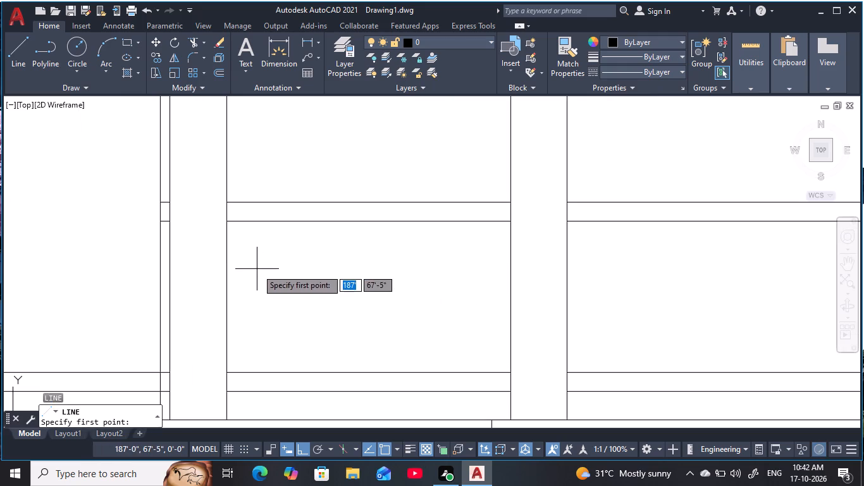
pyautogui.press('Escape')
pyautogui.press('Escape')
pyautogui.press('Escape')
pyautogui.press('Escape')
# Offset the first upper-storey column's right edge 10" to the right, into the first railing bay.
pyautogui.write('o')
pyautogui.press('space')
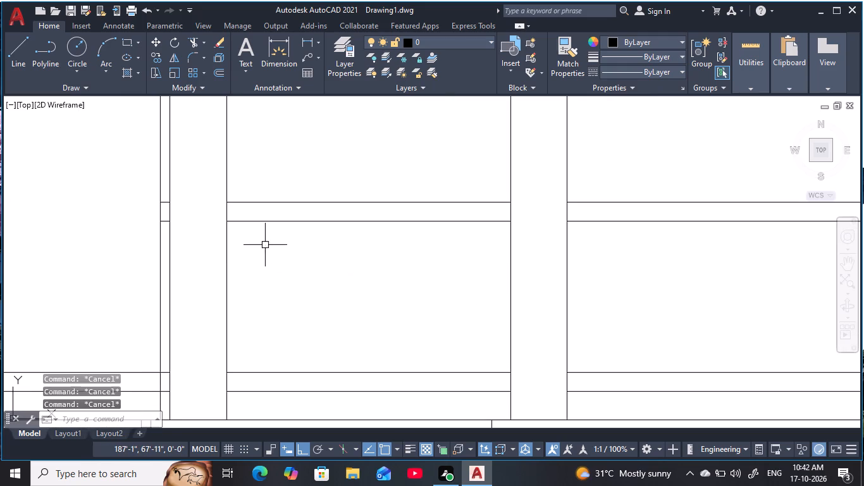
pyautogui.press('1')
pyautogui.press('0')
pyautogui.press('space')
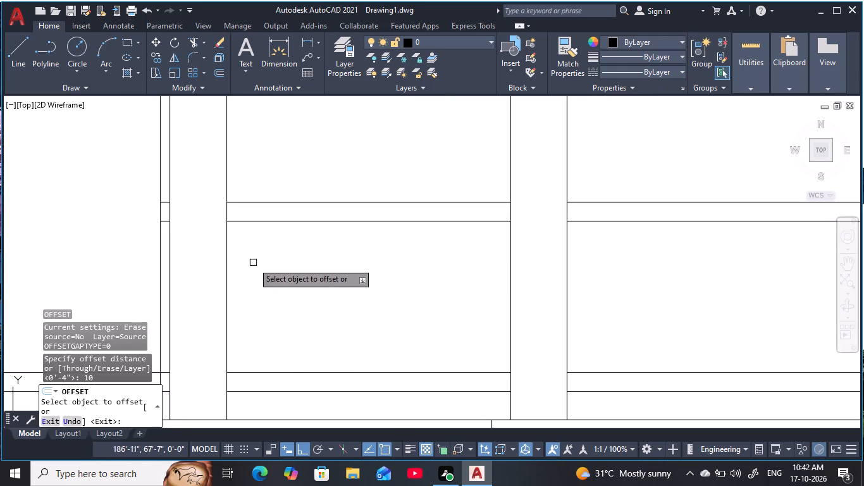
pyautogui.click(228, 301)
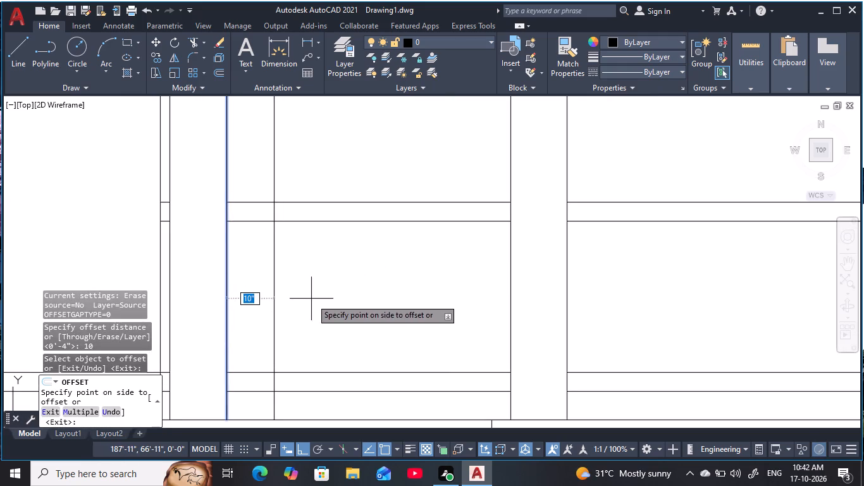
pyautogui.click(311, 299)
pyautogui.press('Escape')
pyautogui.press('Escape')
pyautogui.press('Escape')
pyautogui.press('Escape')
pyautogui.press('Escape')
# Trim the offset vertical line in the first upper-storey bay where it crosses the top and bottom rails and below the bottom rail.
pyautogui.press('t')
pyautogui.press('r')
pyautogui.press('space')
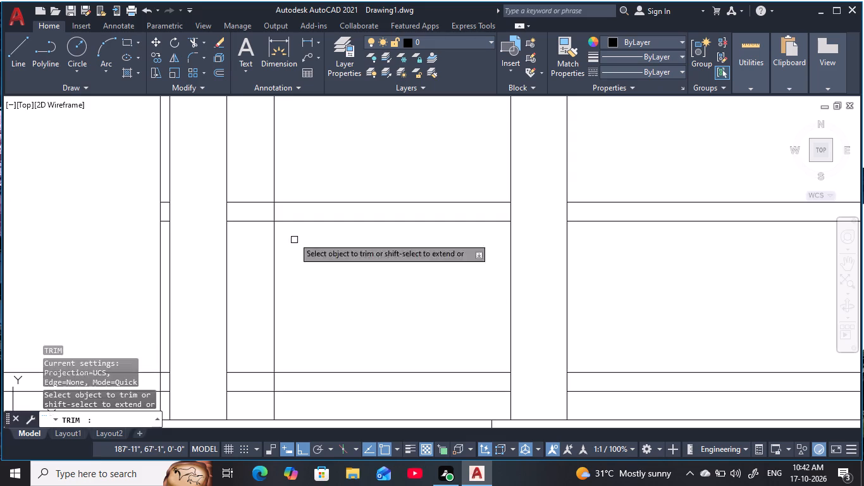
pyautogui.scroll(-2, 289, 169)
pyautogui.moveTo(297, 165); pyautogui.dragTo(288, 235, button='middle')
pyautogui.scroll(2, 272, 255)
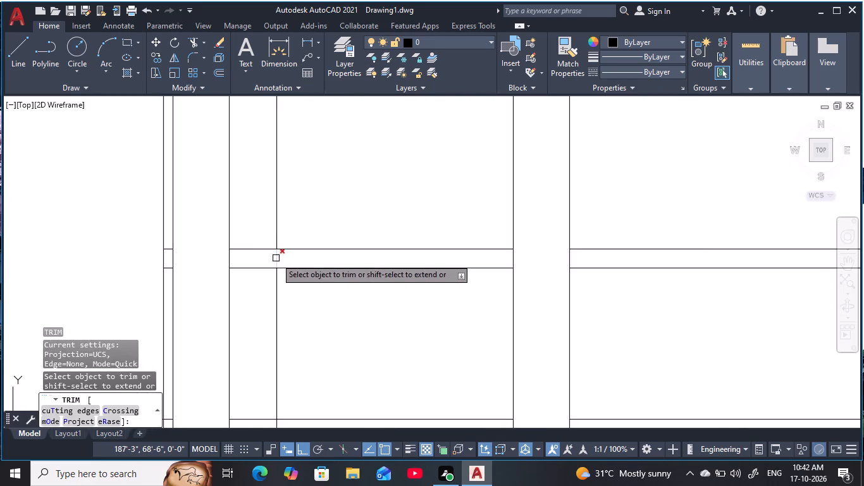
pyautogui.click(276, 261)
pyautogui.scroll(-1, 337, 315)
pyautogui.moveTo(338, 315); pyautogui.dragTo(345, 185, button='middle')
pyautogui.scroll(2, 311, 257)
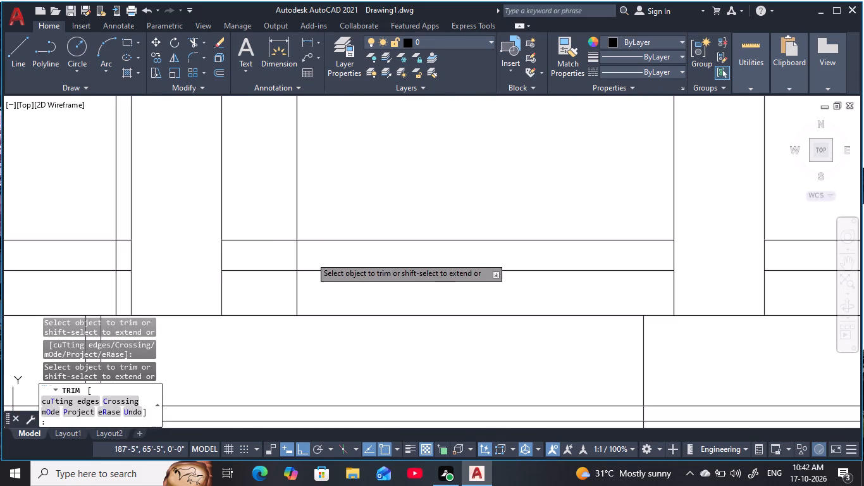
pyautogui.click(297, 262)
pyautogui.click(299, 296)
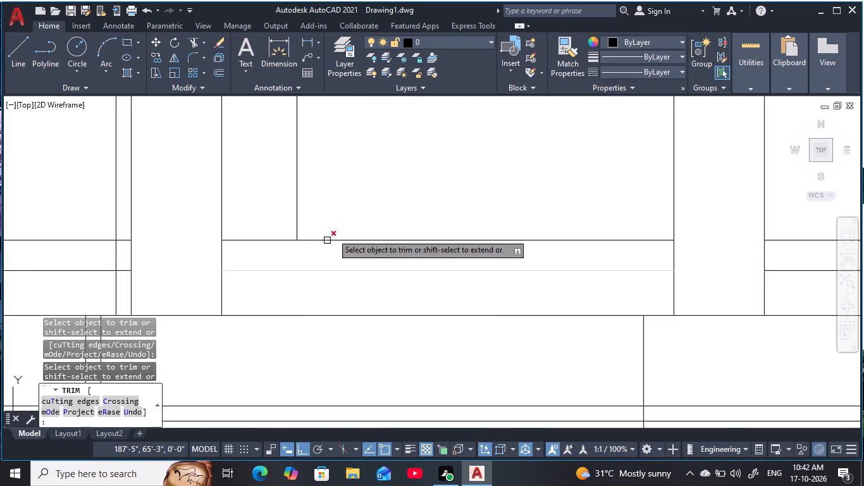
pyautogui.scroll(-1, 361, 194)
pyautogui.moveTo(361, 194); pyautogui.dragTo(341, 282, button='middle')
pyautogui.press('Escape')
pyautogui.press('Escape')
pyautogui.press('Escape')
# Erase the leftover piece of the offset vertical line above the top rail in the first bay.
pyautogui.click(303, 125)
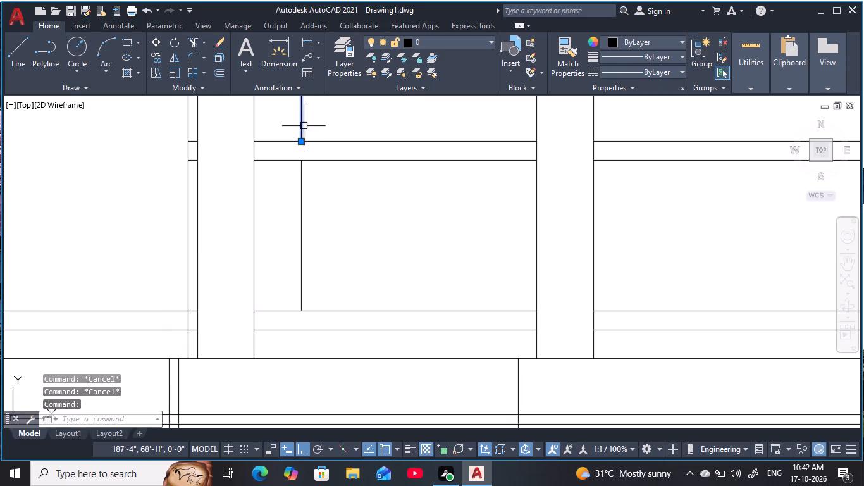
pyautogui.write('e')
pyautogui.press('space')
pyautogui.press('Escape')
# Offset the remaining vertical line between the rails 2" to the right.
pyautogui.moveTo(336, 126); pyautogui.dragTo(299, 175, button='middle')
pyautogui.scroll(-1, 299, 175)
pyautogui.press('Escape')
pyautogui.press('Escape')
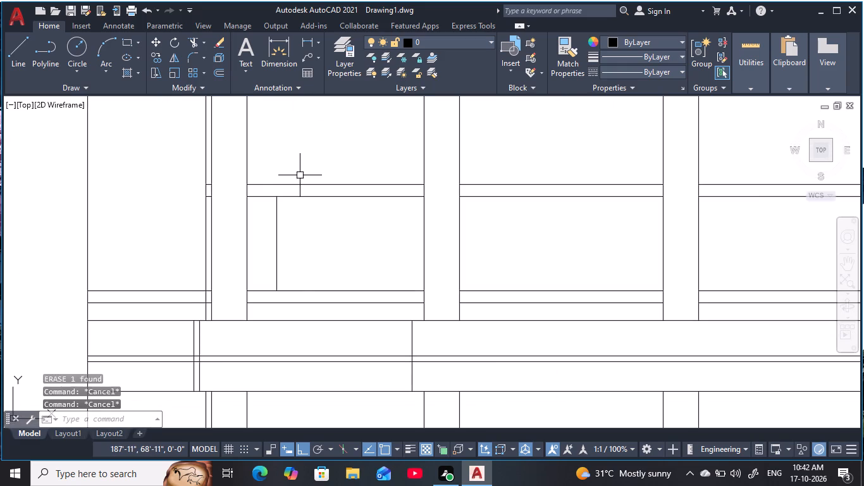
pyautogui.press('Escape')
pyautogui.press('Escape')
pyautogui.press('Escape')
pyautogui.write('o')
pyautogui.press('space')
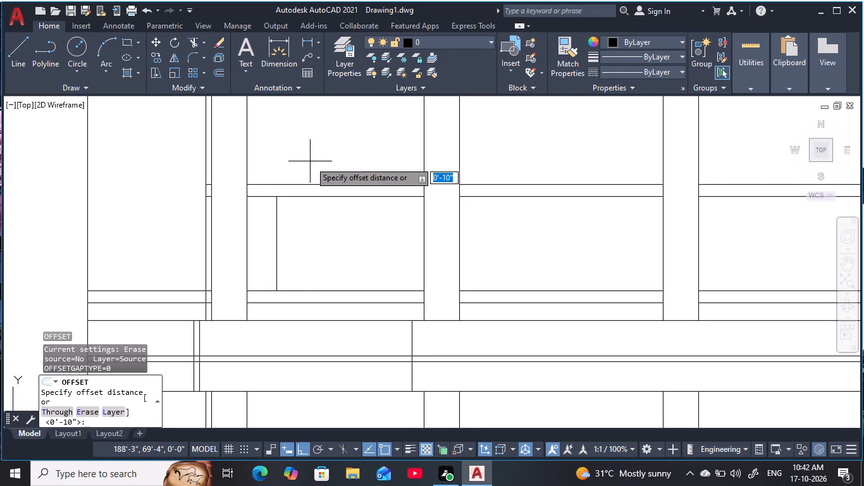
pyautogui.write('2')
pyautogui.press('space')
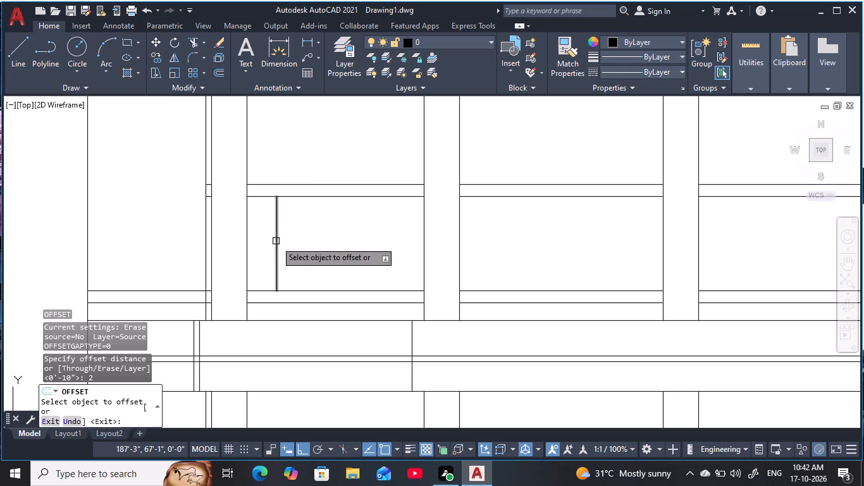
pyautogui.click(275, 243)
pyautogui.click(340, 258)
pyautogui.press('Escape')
# Measure the width of a baluster in the lower-storey railing.
pyautogui.scroll(-3, 342, 249)
pyautogui.moveTo(342, 249); pyautogui.dragTo(279, 247, button='middle')
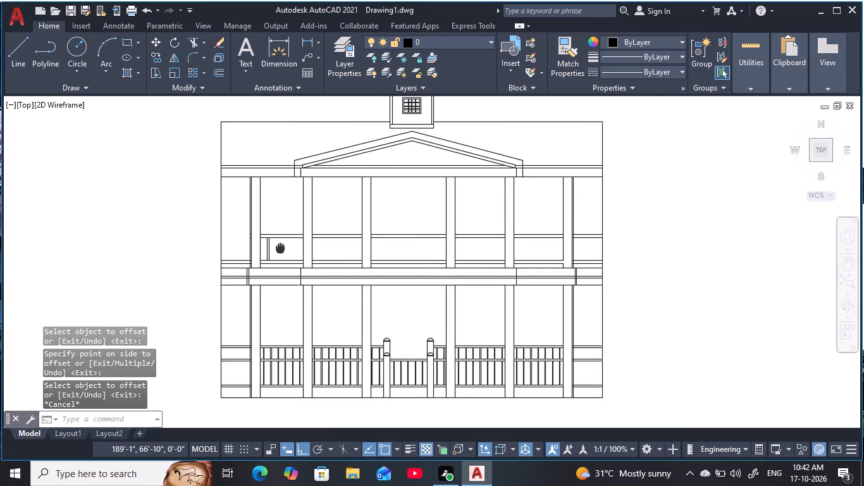
pyautogui.moveTo(279, 247); pyautogui.dragTo(275, 242, button='middle')
pyautogui.scroll(1, 276, 242)
pyautogui.scroll(-1, 276, 241)
pyautogui.moveTo(276, 241); pyautogui.dragTo(282, 237, button='middle')
pyautogui.press('Escape')
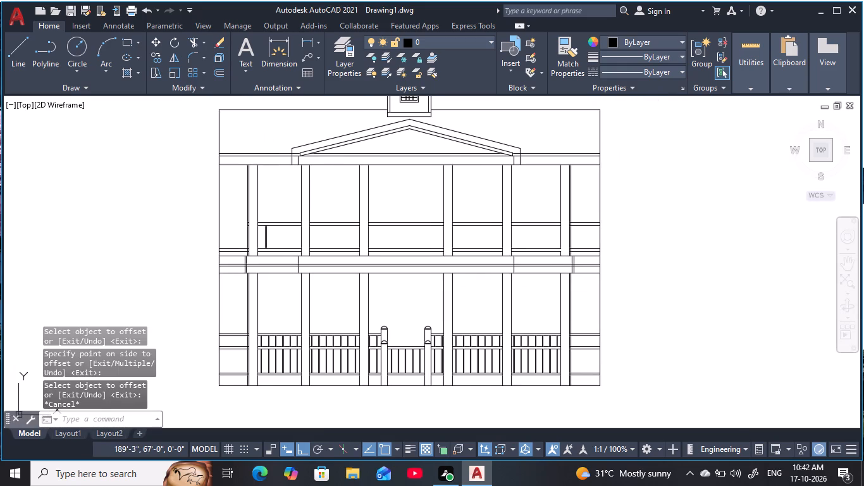
pyautogui.press('Escape')
pyautogui.press('Escape')
pyautogui.press('Escape')
pyautogui.press('Escape')
pyautogui.scroll(4, 283, 238)
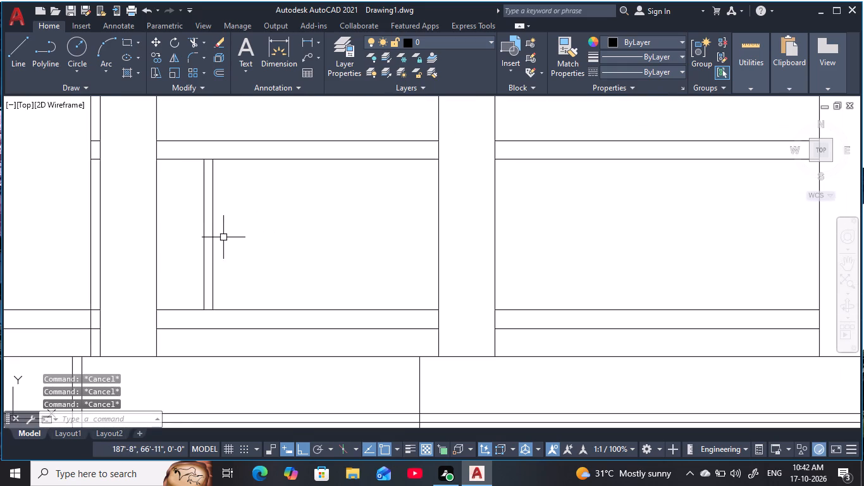
pyautogui.moveTo(283, 303); pyautogui.dragTo(369, 137, button='middle')
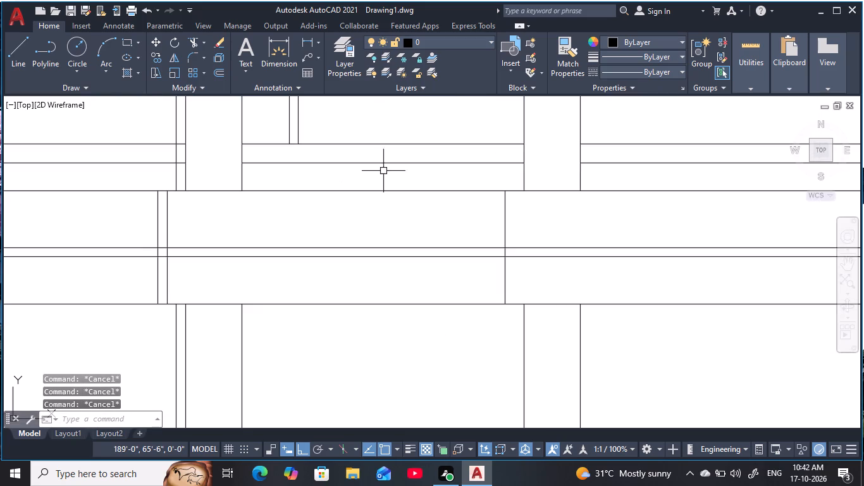
pyautogui.scroll(-3, 381, 372)
pyautogui.moveTo(379, 366); pyautogui.dragTo(408, 127, button='middle')
pyautogui.scroll(5, 400, 244)
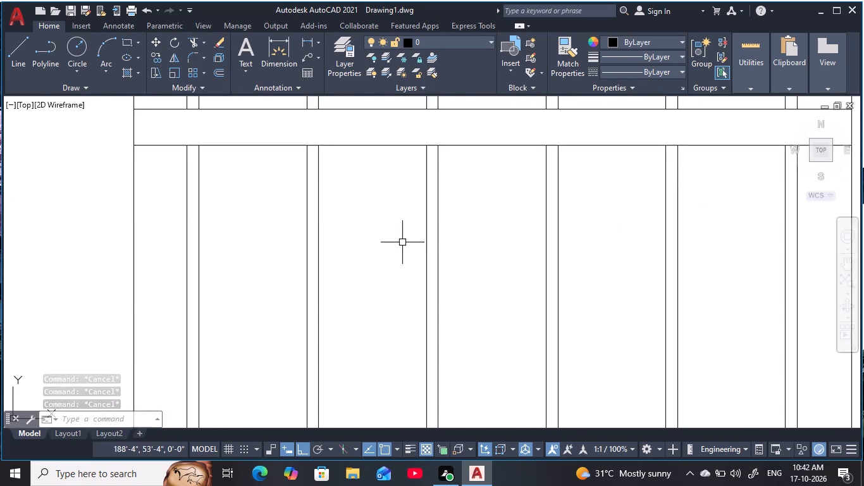
pyautogui.moveTo(401, 248); pyautogui.dragTo(388, 271, button='middle')
pyautogui.press('Escape')
pyautogui.press('Escape')
pyautogui.press('d')
pyautogui.press('d')
pyautogui.press('l')
pyautogui.write('i')
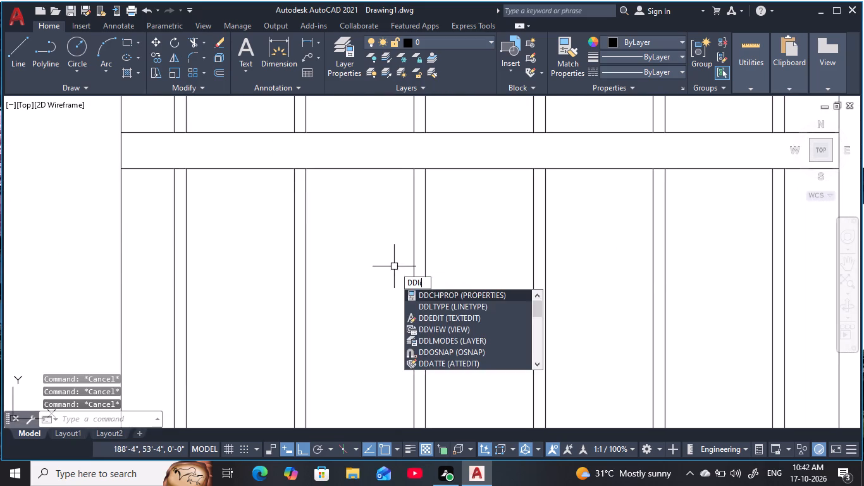
pyautogui.press('space')
pyautogui.click(414, 268)
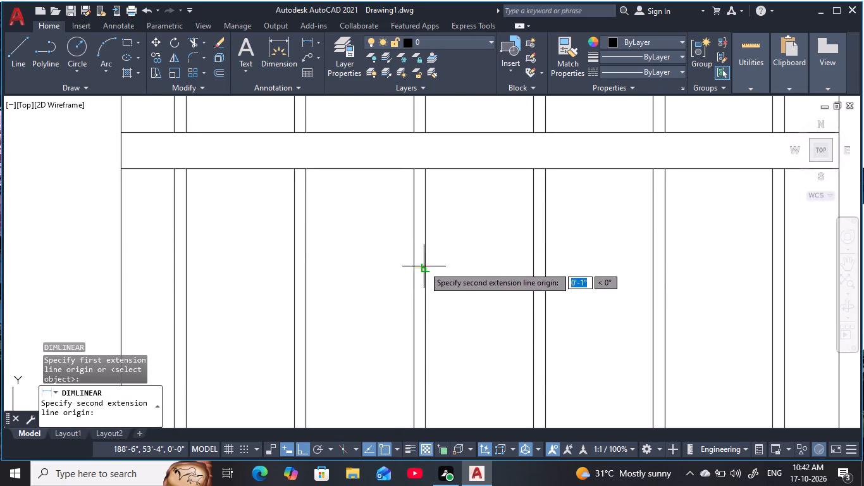
pyautogui.click(424, 266)
pyautogui.press('Escape')
pyautogui.press('Escape')
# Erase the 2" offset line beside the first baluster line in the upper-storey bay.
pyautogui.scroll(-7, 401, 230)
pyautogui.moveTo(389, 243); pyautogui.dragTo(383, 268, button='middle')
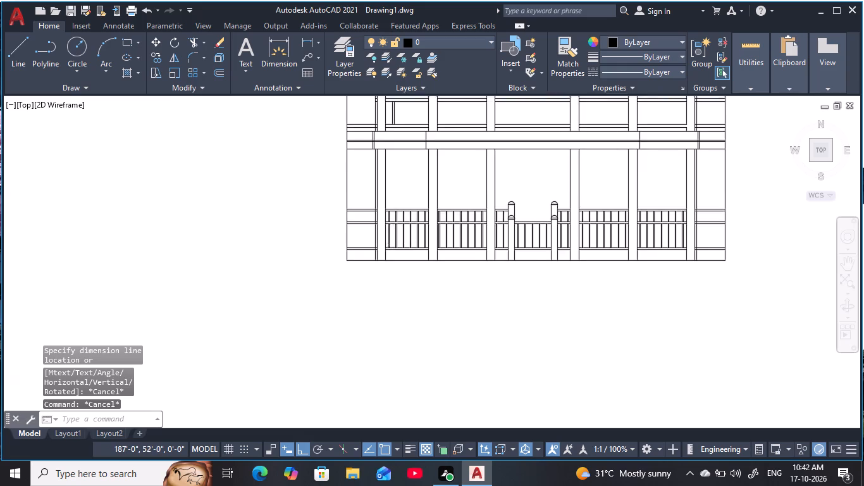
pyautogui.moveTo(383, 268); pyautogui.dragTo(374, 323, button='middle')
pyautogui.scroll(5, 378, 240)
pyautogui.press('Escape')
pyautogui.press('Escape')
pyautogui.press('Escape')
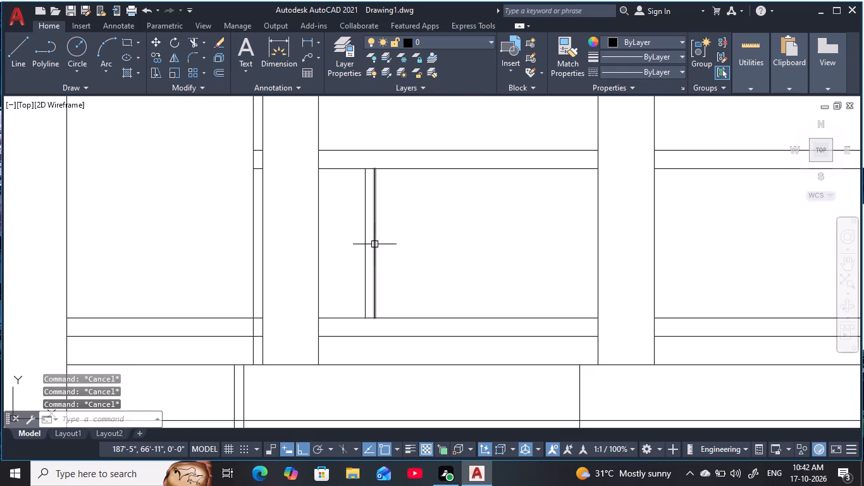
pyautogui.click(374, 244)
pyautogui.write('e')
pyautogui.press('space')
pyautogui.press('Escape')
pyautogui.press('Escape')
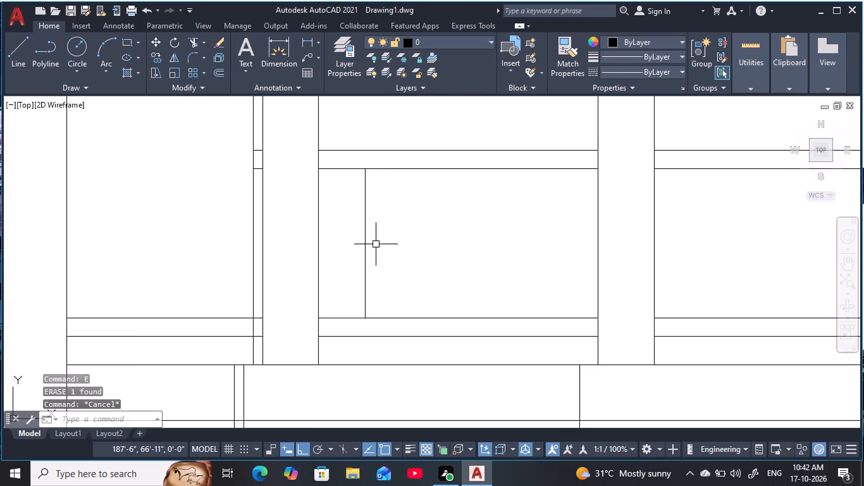
# Offset the first upper-storey baluster line 1" to the right to give the baluster its thickness.
pyautogui.press('Escape')
pyautogui.press('Escape')
pyautogui.press('o')
pyautogui.press('space')
pyautogui.write('1')
pyautogui.press('space')
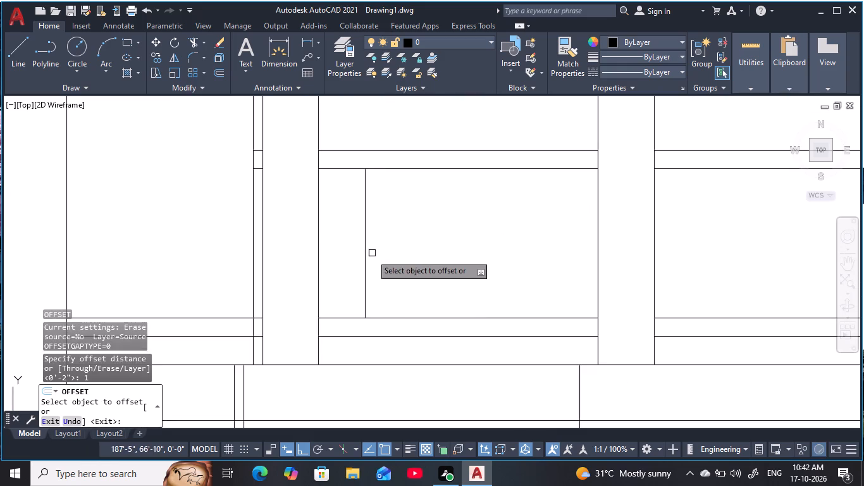
pyautogui.click(365, 270)
pyautogui.click(404, 259)
pyautogui.press('Escape')
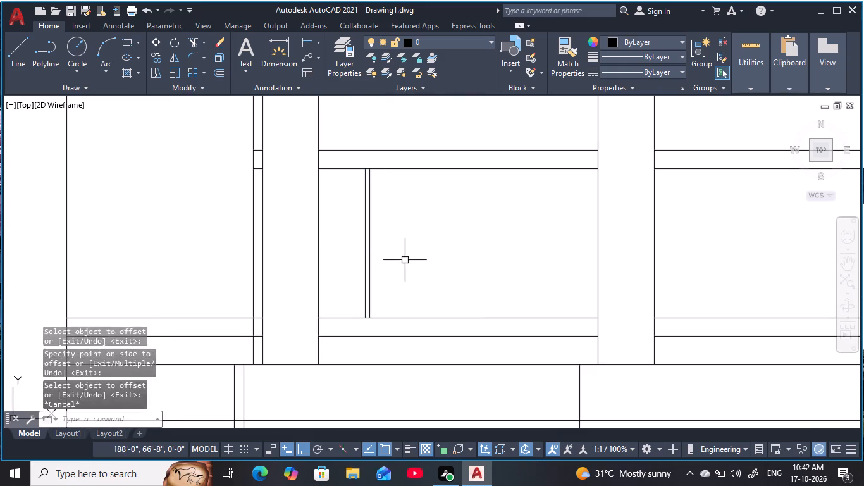
pyautogui.press('Escape')
pyautogui.press('Escape')
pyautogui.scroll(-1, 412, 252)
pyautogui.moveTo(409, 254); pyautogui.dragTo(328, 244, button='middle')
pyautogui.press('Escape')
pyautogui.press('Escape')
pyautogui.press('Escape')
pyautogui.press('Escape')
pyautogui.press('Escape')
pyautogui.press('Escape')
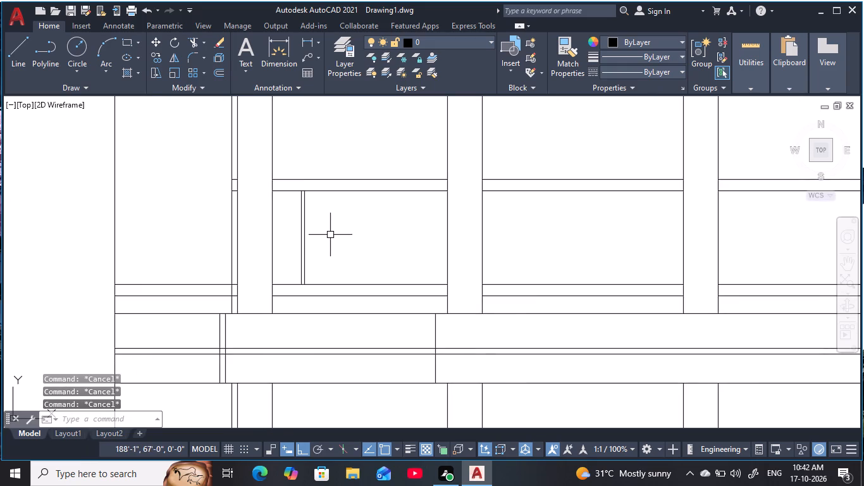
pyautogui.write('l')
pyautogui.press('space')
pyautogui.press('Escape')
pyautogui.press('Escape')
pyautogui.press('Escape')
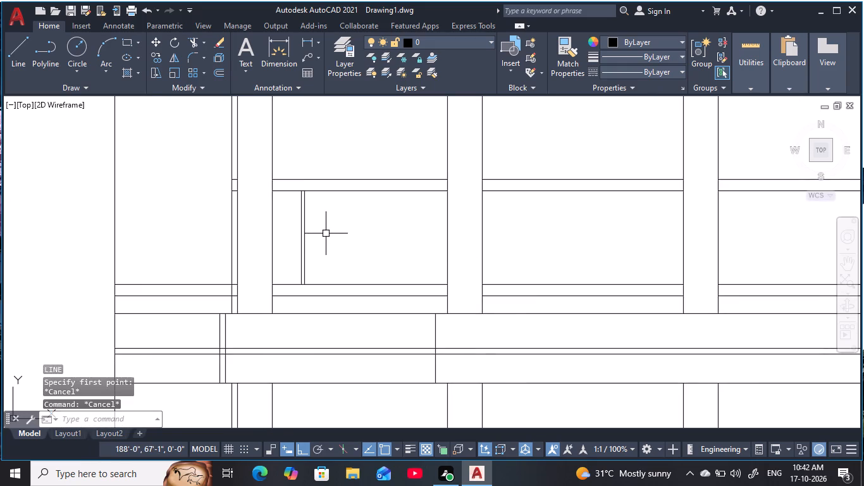
# Offset the baluster's left edge repeatedly at 10" spacing to the right, across the first bay to the second column.
pyautogui.write('o 1')
pyautogui.press('0')
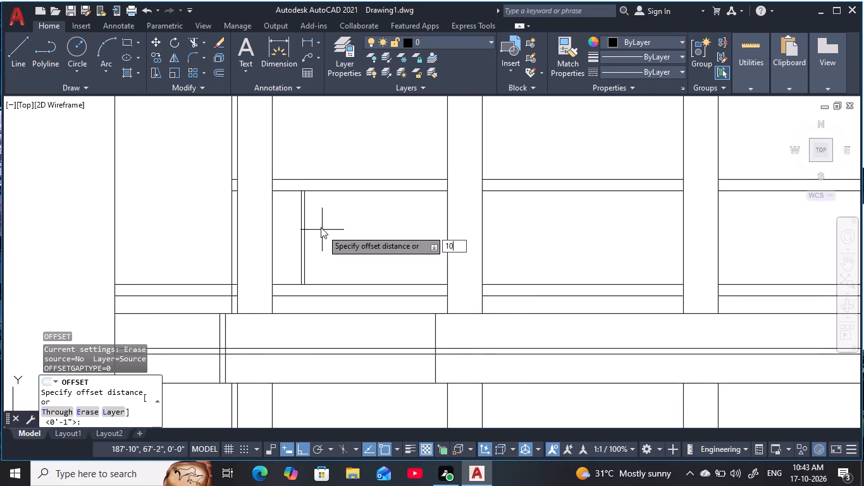
pyautogui.press('space')
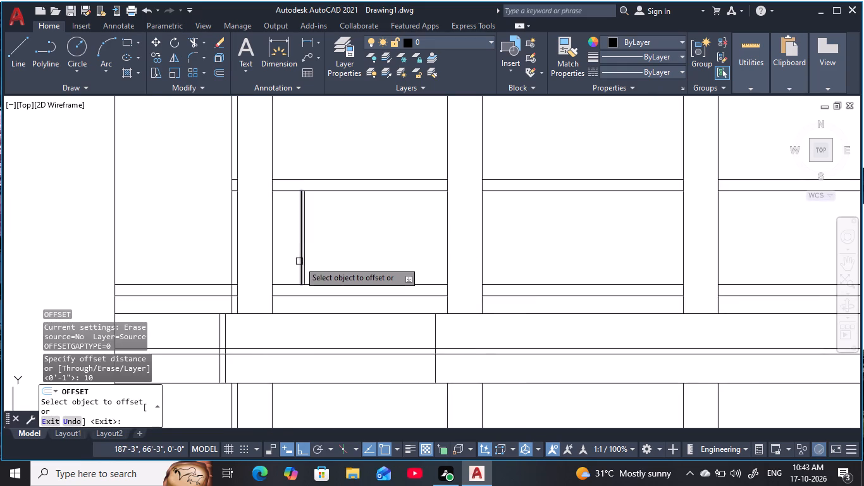
pyautogui.click(299, 261)
pyautogui.press('m')
pyautogui.press('space')
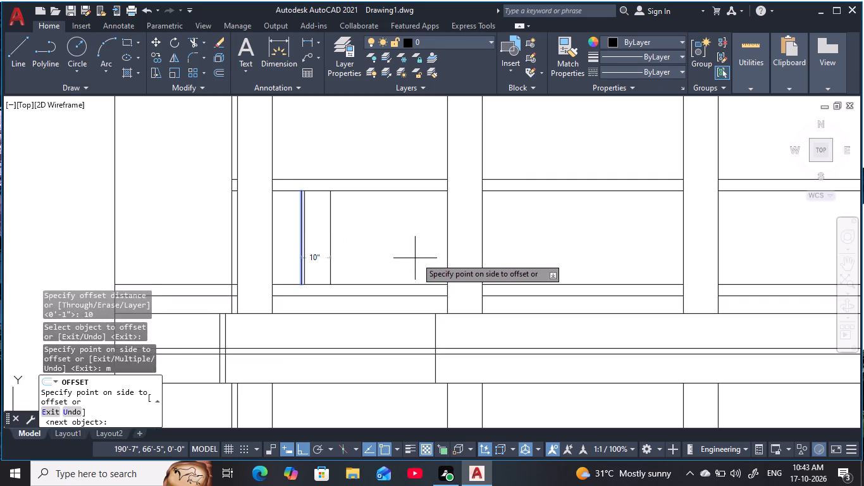
pyautogui.click(414, 265)
pyautogui.click(466, 261)
pyautogui.click(548, 255)
pyautogui.click(575, 254)
pyautogui.tripleClick(617, 232)
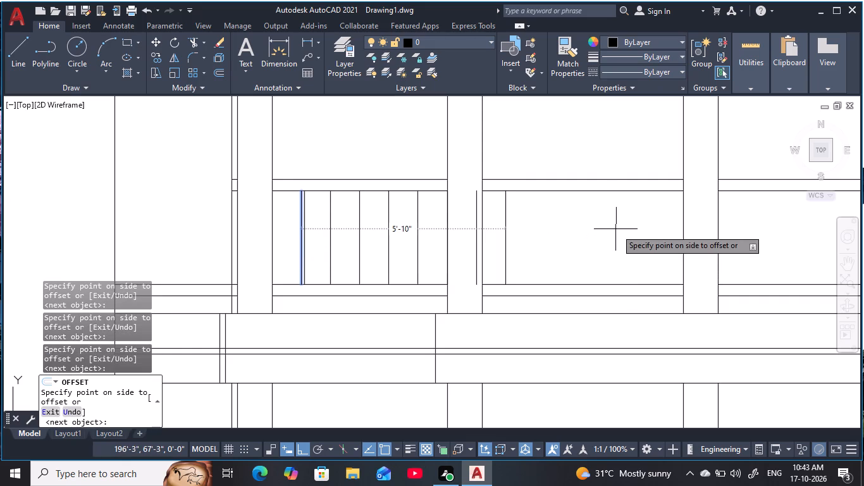
# Continue the multiple 10" offsets of the baluster edge across the second bay to the third column.
pyautogui.moveTo(631, 227); pyautogui.dragTo(355, 185, button='middle')
pyautogui.doubleClick(531, 223)
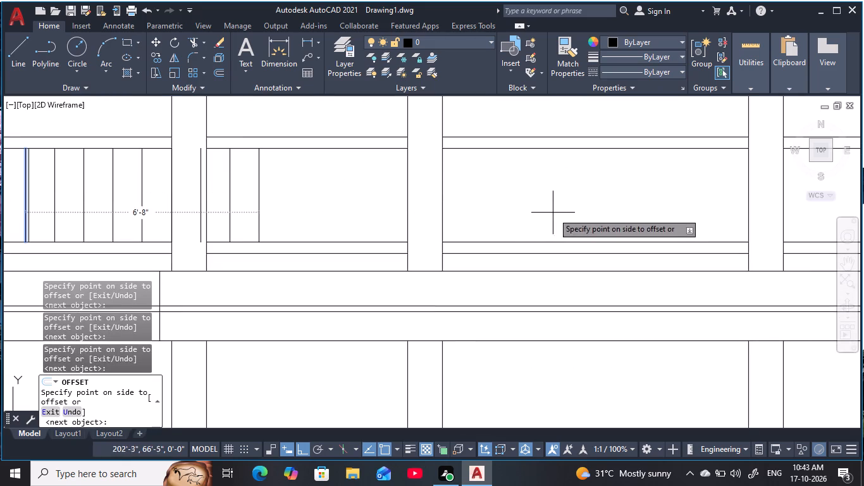
pyautogui.click(554, 213)
pyautogui.click(586, 206)
pyautogui.click(614, 203)
pyautogui.click(626, 204)
pyautogui.doubleClick(633, 204)
pyautogui.tripleClick(638, 202)
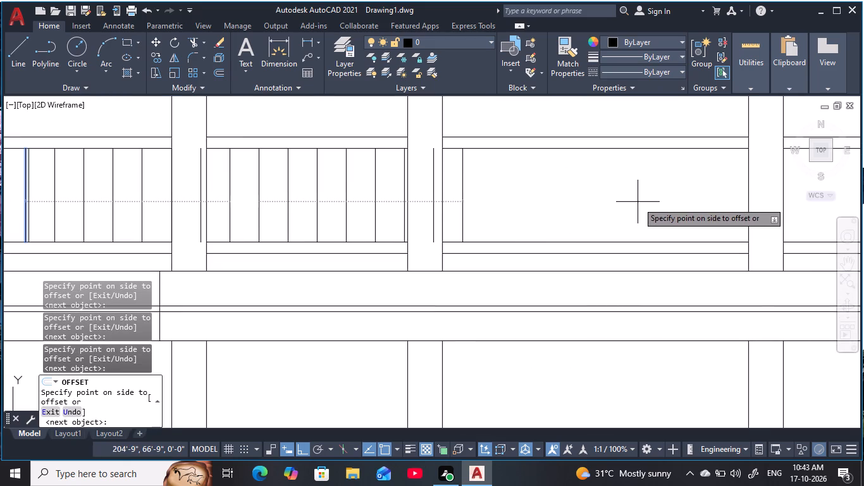
# Continue the multiple 10" offsets of the baluster edge across the wide central bay to the fourth column.
pyautogui.tripleClick(639, 202)
pyautogui.click(641, 202)
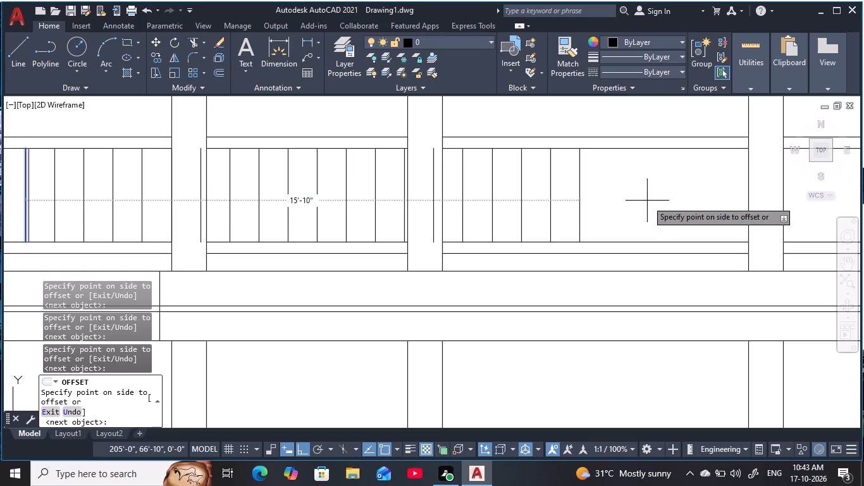
pyautogui.moveTo(649, 200); pyautogui.dragTo(433, 226, button='middle')
pyautogui.moveTo(469, 223); pyautogui.dragTo(480, 227)
pyautogui.click(555, 238)
pyautogui.click(560, 237)
pyautogui.click(586, 234)
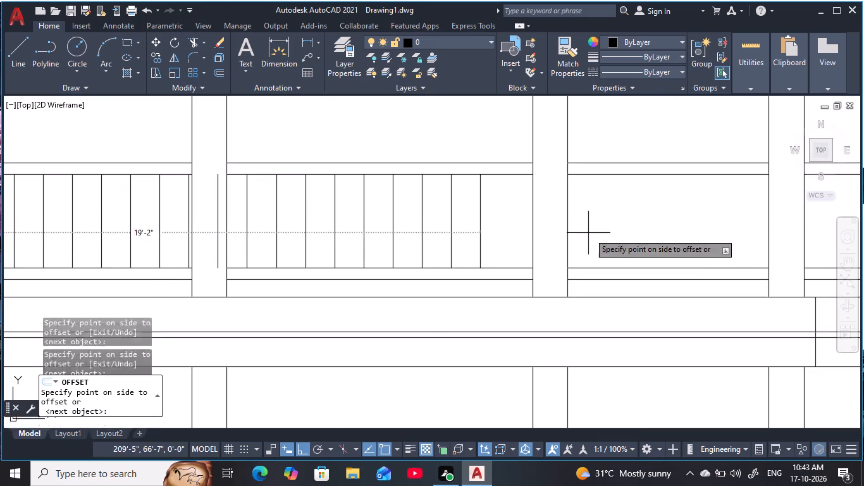
pyautogui.click(600, 230)
pyautogui.click(609, 230)
pyautogui.click(622, 232)
# Continue the multiple 10" offsets of the baluster edge across the fourth bay up to the fifth column.
pyautogui.click(627, 236)
pyautogui.click(641, 236)
pyautogui.moveTo(655, 234); pyautogui.dragTo(662, 237)
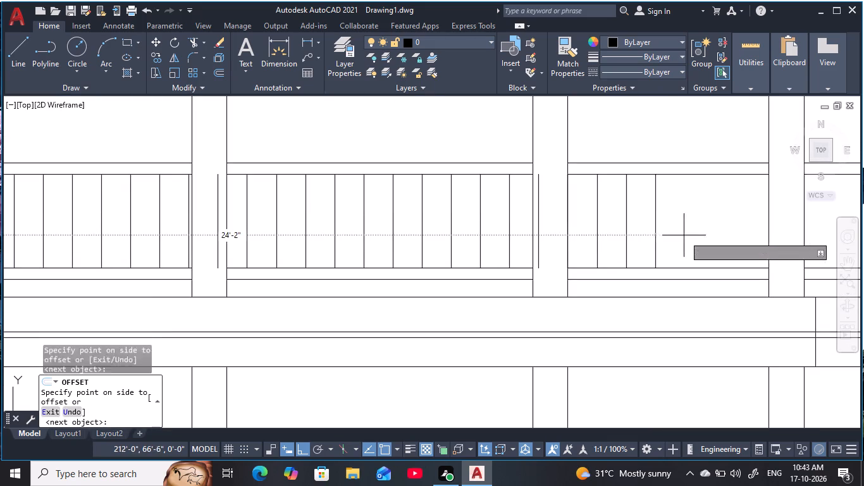
pyautogui.click(685, 235)
pyautogui.click(704, 237)
pyautogui.doubleClick(719, 239)
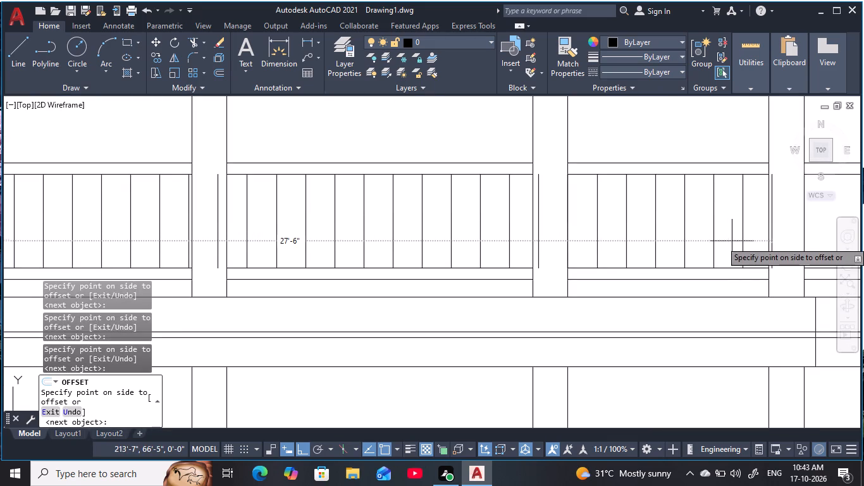
# Continue the multiple 10" offsets of the baluster edge across the fifth bay to the last column.
pyautogui.moveTo(732, 241); pyautogui.dragTo(568, 241, button='middle')
pyautogui.scroll(-3, 732, 241)
pyautogui.scroll(1, 571, 241)
pyautogui.scroll(1, 640, 240)
pyautogui.doubleClick(643, 237)
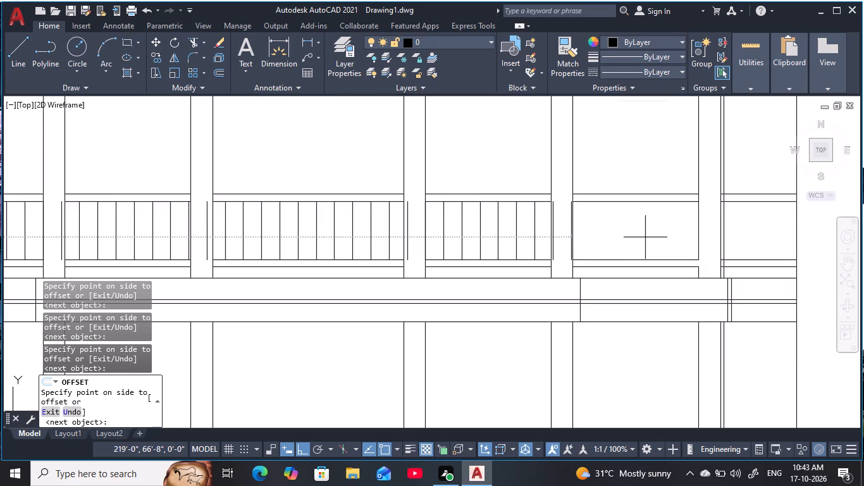
pyautogui.click(658, 239)
pyautogui.click(665, 240)
pyautogui.click(693, 240)
pyautogui.click(705, 239)
pyautogui.click(712, 240)
pyautogui.click(716, 240)
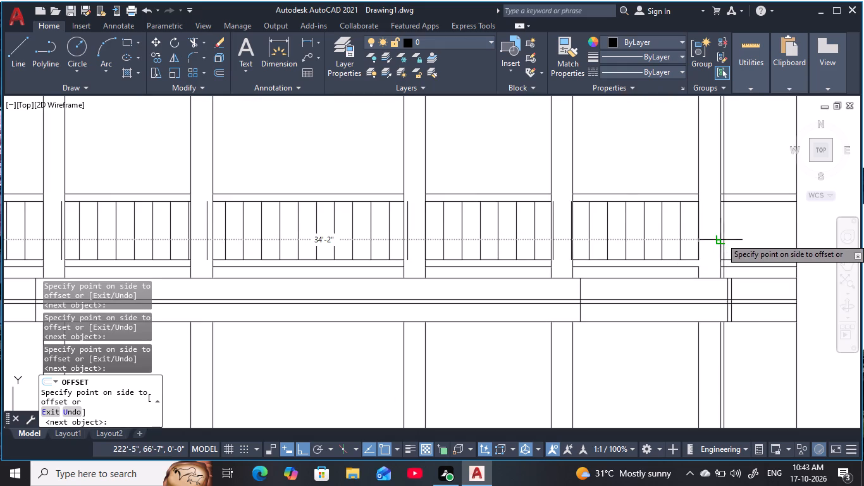
pyautogui.click(725, 238)
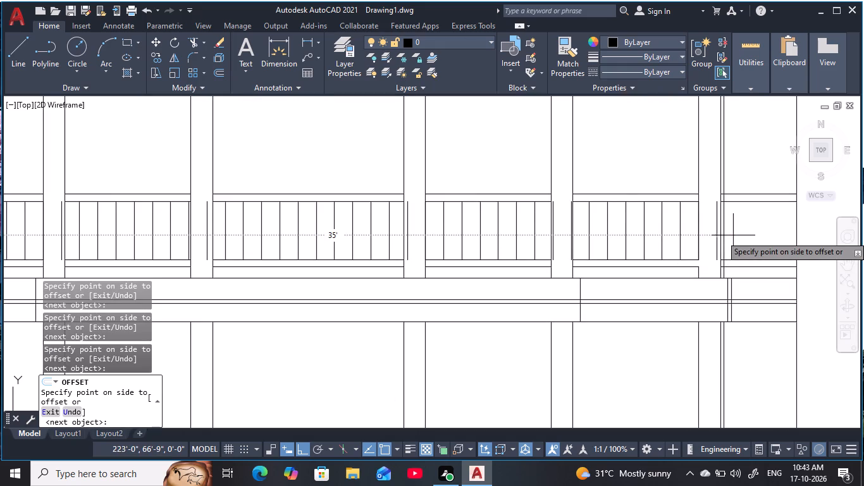
# End the offsetting and erase the stray baluster edges lying inside the fifth and fourth columns.
pyautogui.press('Escape')
pyautogui.press('Escape')
pyautogui.press('Escape')
pyautogui.press('Escape')
pyautogui.press('Escape')
pyautogui.press('Escape')
pyautogui.press('Escape')
pyautogui.press('Escape')
pyautogui.press('Escape')
pyautogui.press('Escape')
pyautogui.press('Escape')
pyautogui.press('Escape')
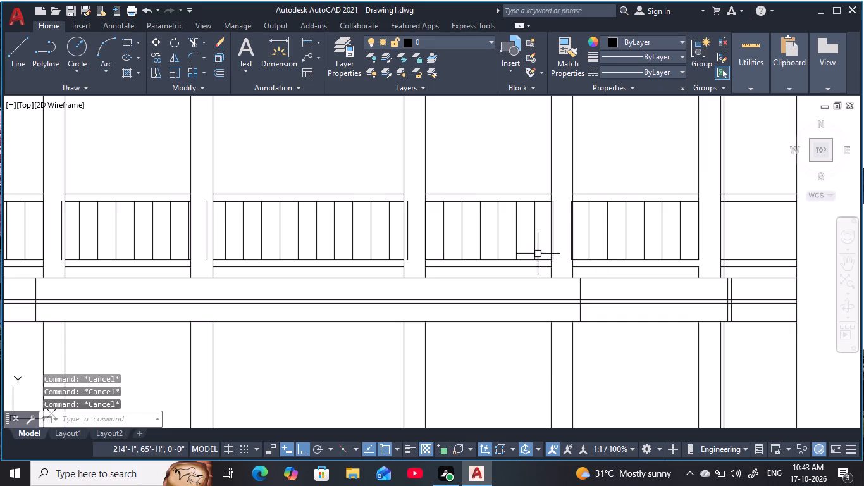
pyautogui.scroll(2, 549, 235)
pyautogui.click(562, 225)
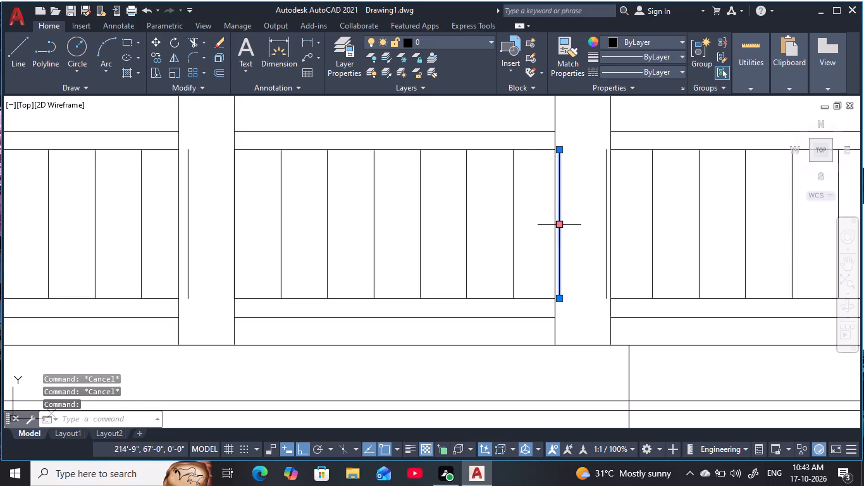
pyautogui.write('e')
pyautogui.press('space')
pyautogui.scroll(-3, 454, 244)
pyautogui.scroll(4, 379, 237)
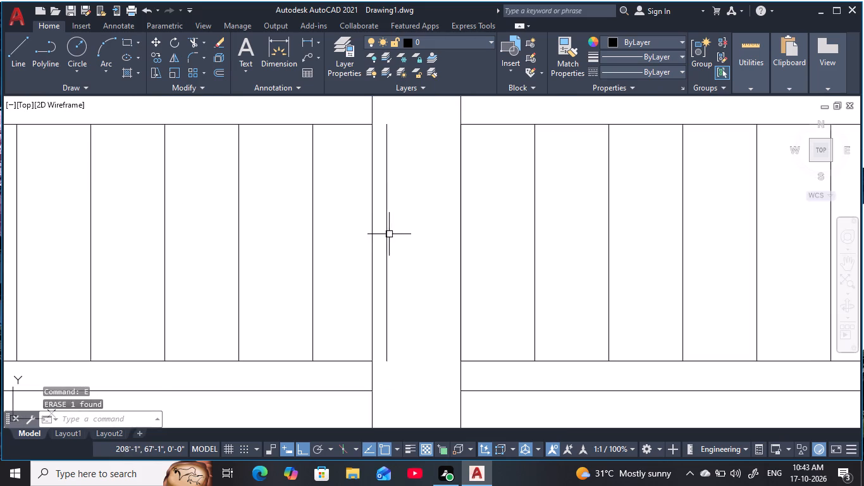
pyautogui.click(390, 234)
pyautogui.click(385, 237)
pyautogui.press('e')
pyautogui.press('space')
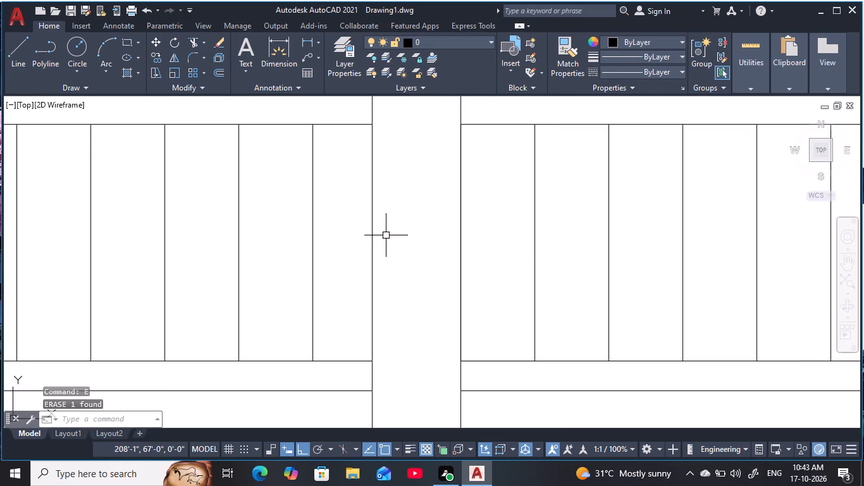
# Erase the stray baluster edges lying inside the third and second columns of the upper storey.
pyautogui.scroll(-4, 360, 235)
pyautogui.moveTo(324, 239); pyautogui.dragTo(472, 237, button='middle')
pyautogui.scroll(4, 369, 241)
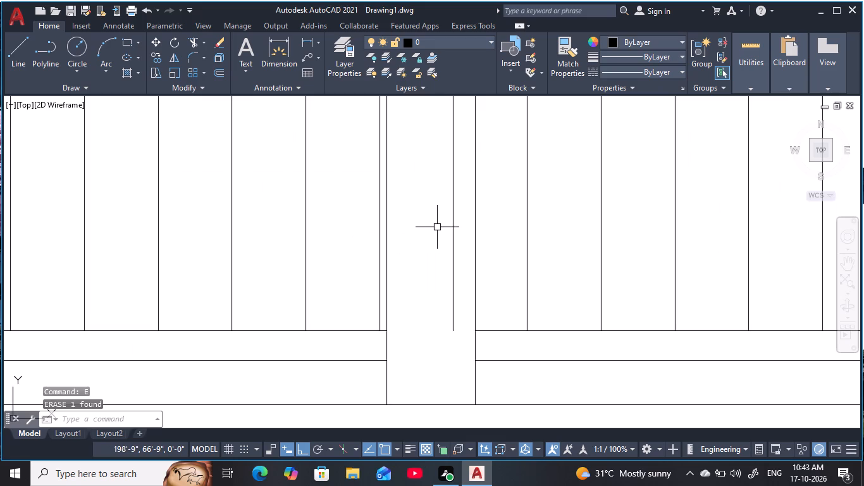
pyautogui.click(452, 232)
pyautogui.write('e')
pyautogui.press('space')
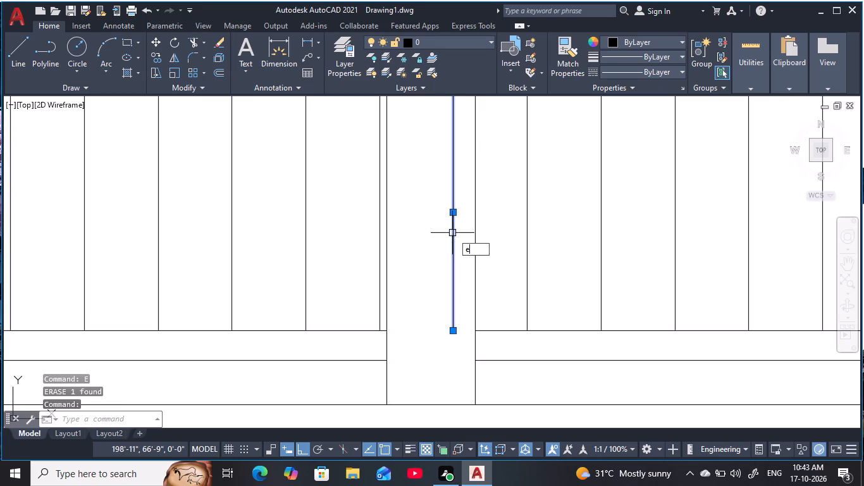
pyautogui.scroll(-3, 367, 224)
pyautogui.moveTo(367, 227); pyautogui.dragTo(512, 230, button='middle')
pyautogui.scroll(3, 362, 224)
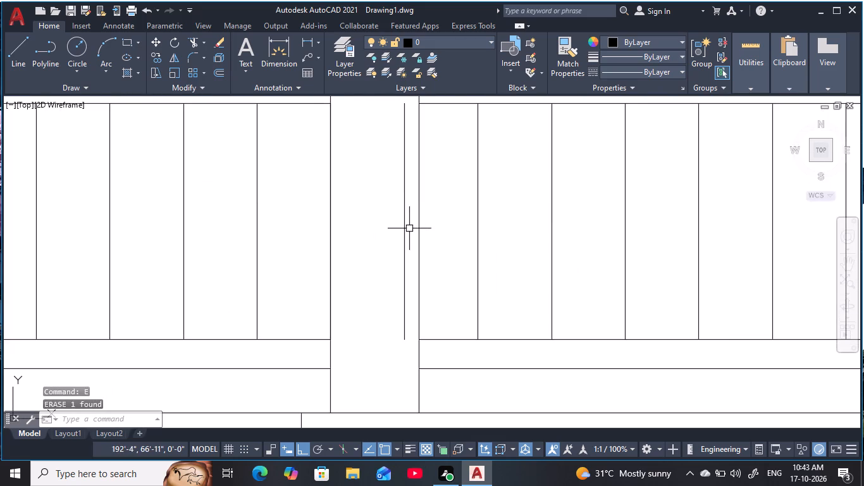
pyautogui.click(407, 227)
pyautogui.write('e')
pyautogui.press('space')
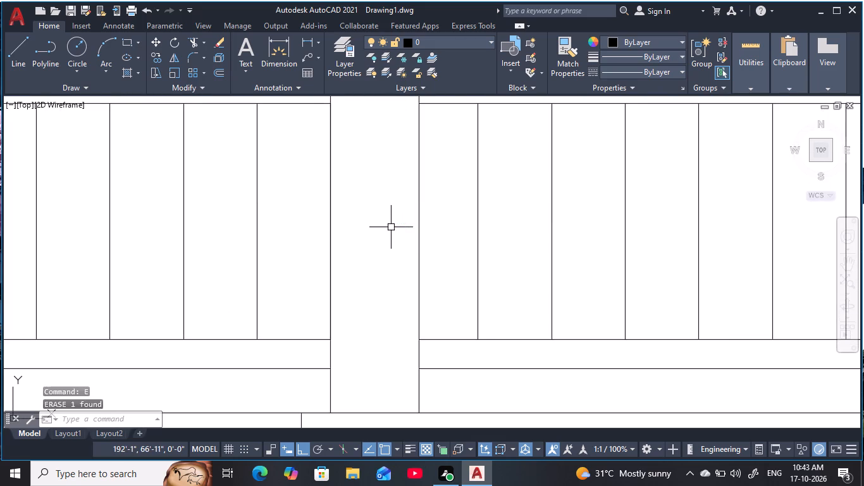
# Offset the first baluster's second edge by 10" with the Multiple option, repeating across the first bay toward the second column.
pyautogui.scroll(-2, 384, 223)
pyautogui.moveTo(383, 225); pyautogui.dragTo(462, 250, button='middle')
pyautogui.press('Escape')
pyautogui.press('Escape')
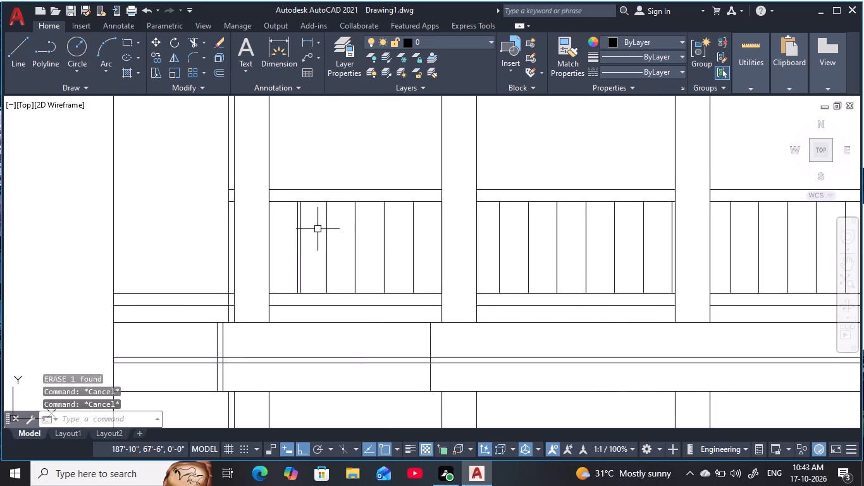
pyautogui.press('Escape')
pyautogui.press('Escape')
pyautogui.press('Escape')
pyautogui.write('o')
pyautogui.press('space')
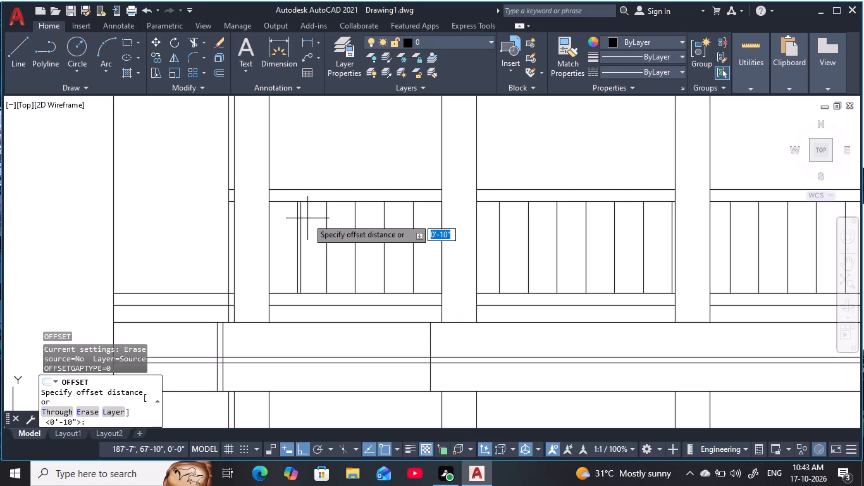
pyautogui.press('1')
pyautogui.write('0')
pyautogui.press('space')
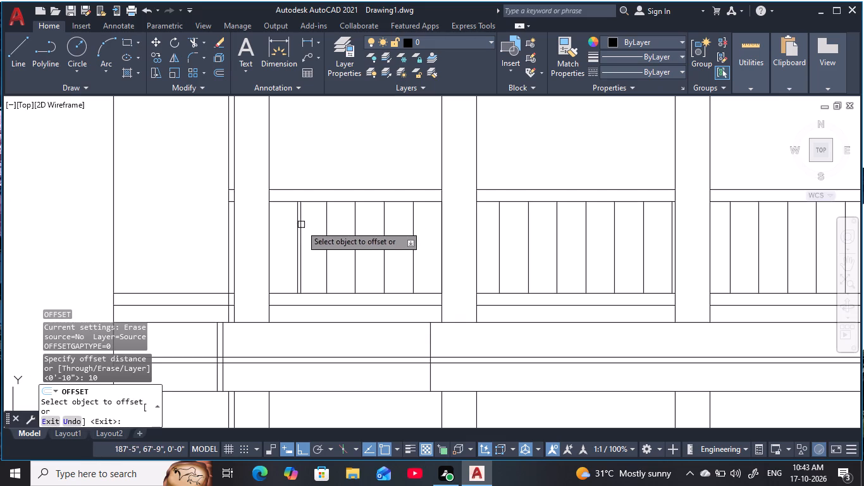
pyautogui.click(302, 232)
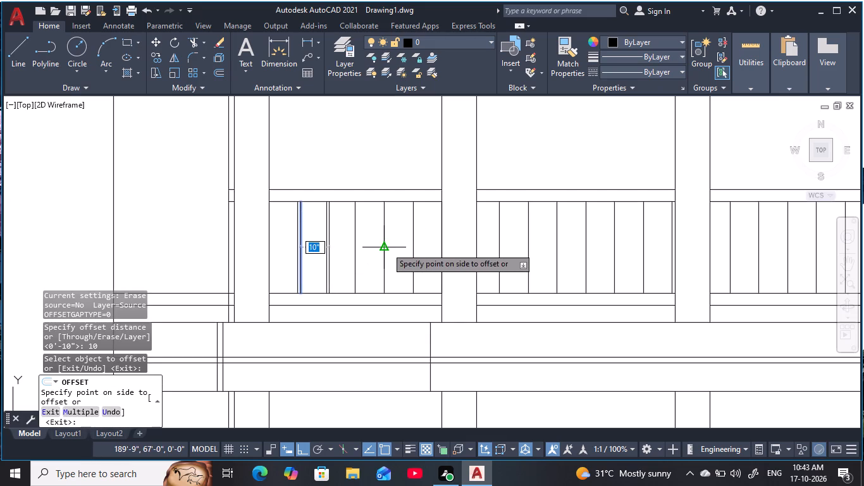
pyautogui.write('m')
pyautogui.press('space')
pyautogui.click(472, 246)
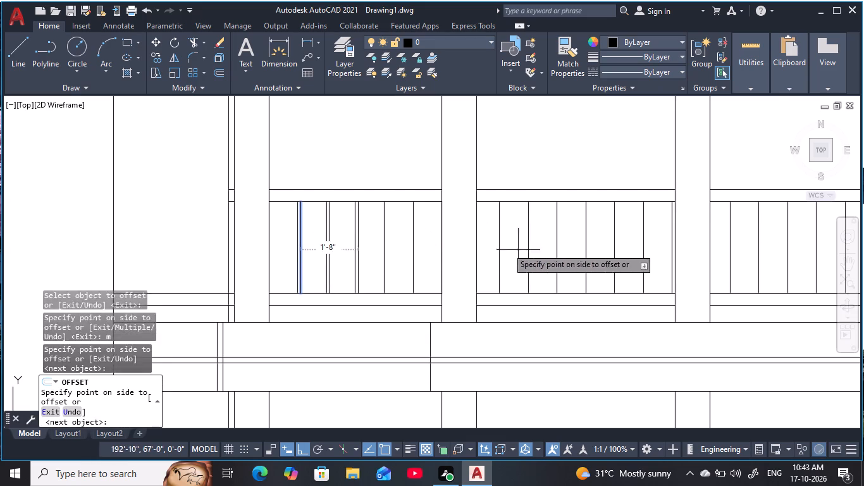
pyautogui.click(522, 251)
pyautogui.moveTo(566, 251); pyautogui.dragTo(572, 252)
pyautogui.click(584, 249)
# Continue the multiple 10" offsets of the second baluster edge across the second column and second bay.
pyautogui.click(598, 249)
pyautogui.click(612, 251)
pyautogui.click(627, 254)
pyautogui.moveTo(633, 254); pyautogui.dragTo(643, 255)
pyautogui.moveTo(646, 255); pyautogui.dragTo(657, 260)
pyautogui.doubleClick(668, 261)
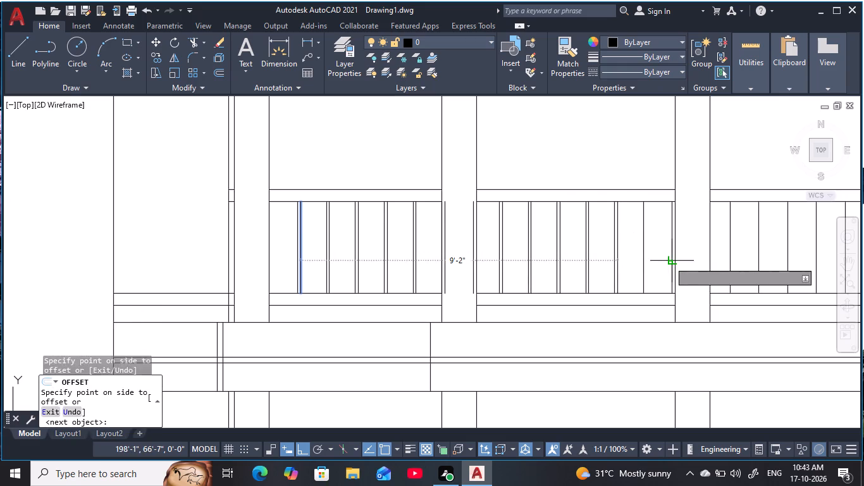
pyautogui.moveTo(682, 263); pyautogui.dragTo(689, 265)
# Continue the multiple 10" offsets of the second baluster edge across the wide central bay to the fourth column.
pyautogui.moveTo(713, 263); pyautogui.dragTo(400, 268, button='middle')
pyautogui.click(544, 268)
pyautogui.click(562, 265)
pyautogui.click(614, 266)
pyautogui.click(629, 262)
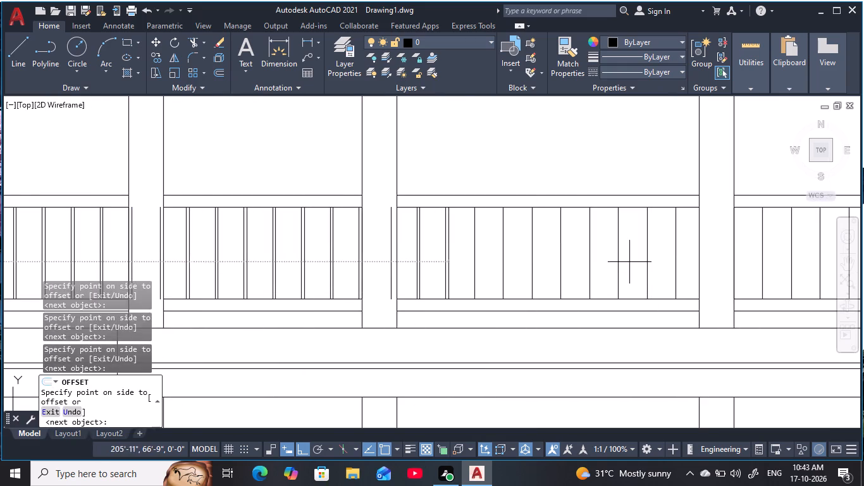
pyautogui.click(665, 262)
pyautogui.click(679, 262)
pyautogui.tripleClick(705, 262)
pyautogui.click(717, 265)
# Continue the multiple 10" offsets of the second baluster edge across the fourth bay to the fifth column.
pyautogui.moveTo(731, 266); pyautogui.dragTo(490, 277, button='middle')
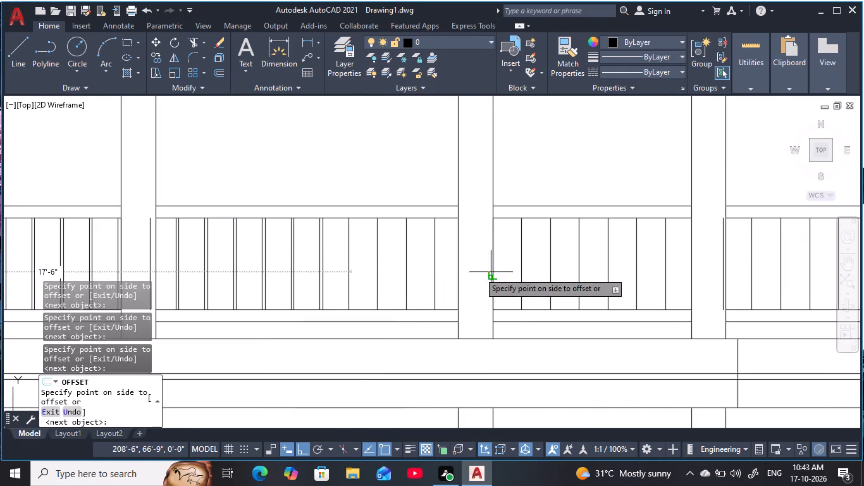
pyautogui.click(563, 273)
pyautogui.click(578, 273)
pyautogui.click(600, 272)
pyautogui.click(610, 272)
pyautogui.click(627, 271)
pyautogui.moveTo(634, 272); pyautogui.dragTo(650, 272)
pyautogui.click(662, 269)
pyautogui.moveTo(671, 270); pyautogui.dragTo(683, 272)
pyautogui.doubleClick(684, 272)
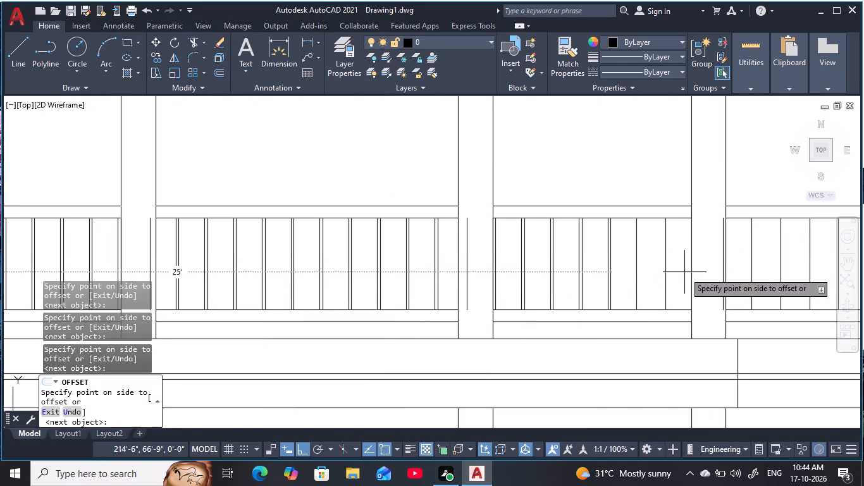
pyautogui.doubleClick(705, 273)
# Complete the multiple 10" offsets of the second baluster edge across the fifth bay to the last column and end the command.
pyautogui.moveTo(720, 271); pyautogui.dragTo(271, 290, button='middle')
pyautogui.click(368, 288)
pyautogui.click(423, 288)
pyautogui.click(436, 289)
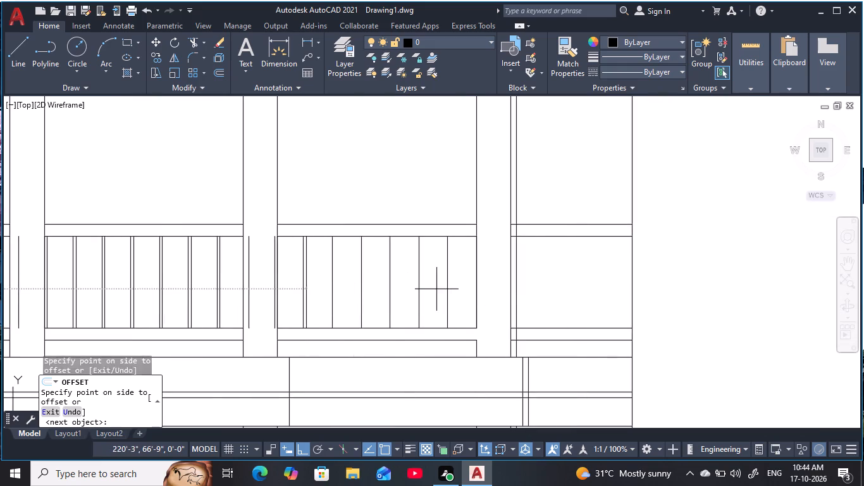
pyautogui.click(458, 290)
pyautogui.click(484, 290)
pyautogui.tripleClick(496, 292)
pyautogui.click(498, 287)
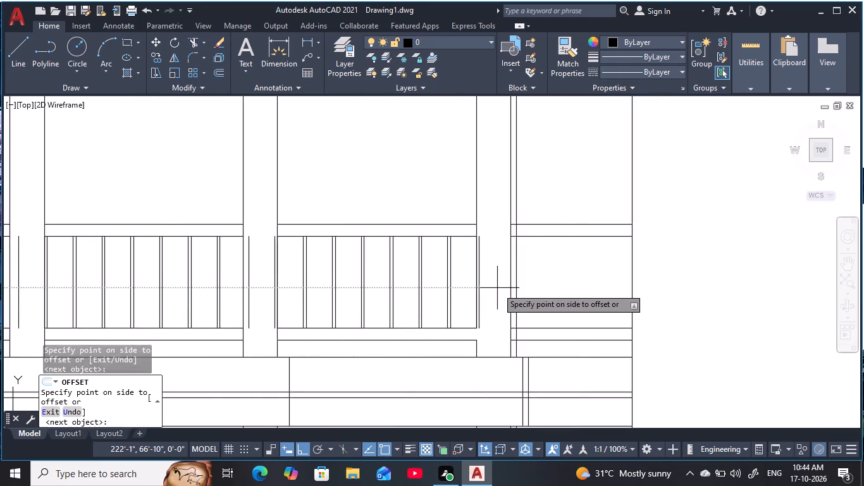
pyautogui.press('Escape')
pyautogui.press('Escape')
pyautogui.press('Escape')
pyautogui.press('Escape')
pyautogui.press('Escape')
pyautogui.press('Escape')
pyautogui.press('Escape')
pyautogui.press('Escape')
pyautogui.press('Escape')
pyautogui.press('Escape')
pyautogui.press('Escape')
pyautogui.press('Escape')
pyautogui.press('Escape')
pyautogui.press('Escape')
pyautogui.press('Escape')
pyautogui.press('Escape')
pyautogui.press('Escape')
pyautogui.press('Escape')
pyautogui.press('Escape')
pyautogui.press('Escape')
# Erase the newly offset stray baluster edges inside the fifth, fourth and third columns.
pyautogui.doubleClick(247, 305)
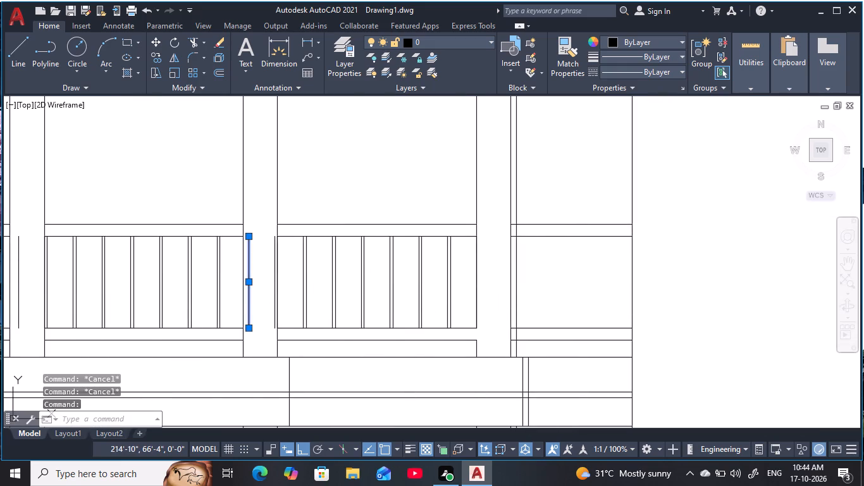
pyautogui.press('e')
pyautogui.press('space')
pyautogui.scroll(-1, 161, 290)
pyautogui.scroll(2, 104, 299)
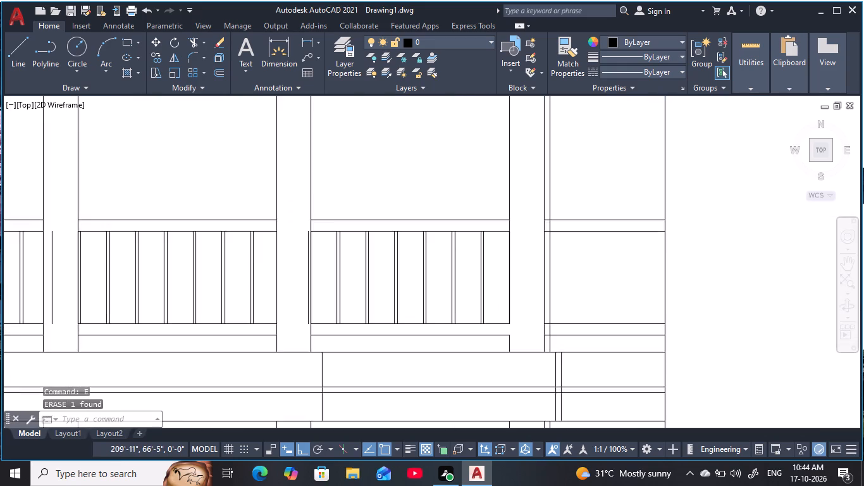
pyautogui.moveTo(111, 297); pyautogui.dragTo(297, 305, button='middle')
pyautogui.click(210, 299)
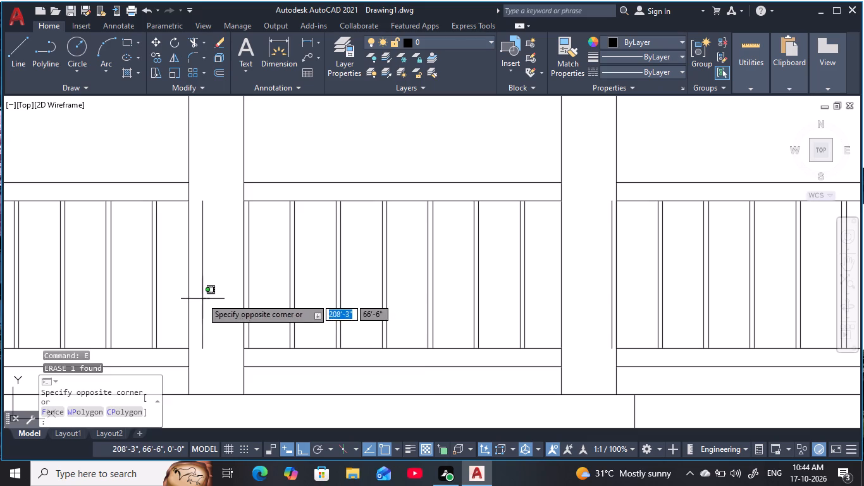
pyautogui.click(201, 297)
pyautogui.write('e')
pyautogui.press('space')
pyautogui.moveTo(66, 266); pyautogui.dragTo(67, 267, button='middle')
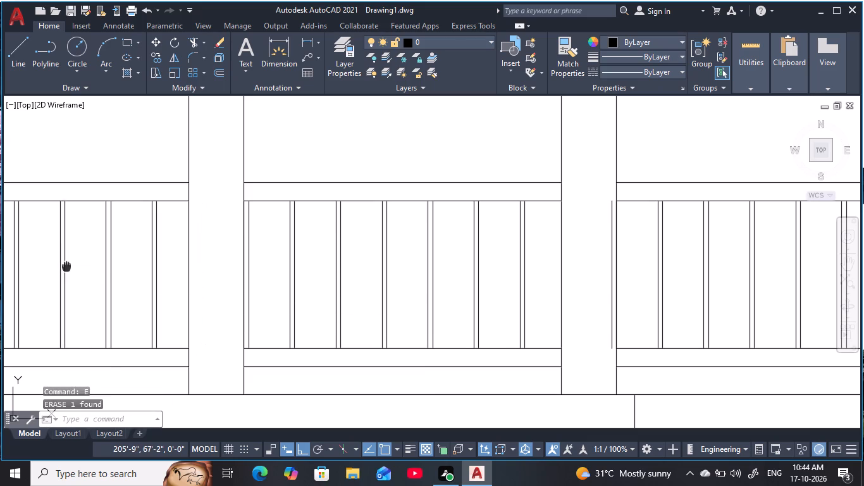
pyautogui.moveTo(67, 267); pyautogui.dragTo(689, 255, button='middle')
pyautogui.click(317, 291)
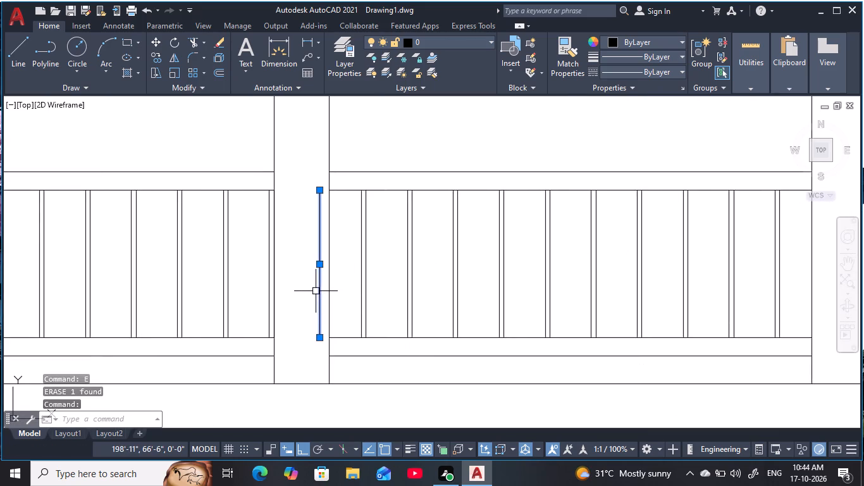
pyautogui.press('e')
pyautogui.press('space')
# Erase the two stray baluster edges inside the second column of the upper storey.
pyautogui.scroll(-2, 202, 278)
pyautogui.moveTo(233, 281); pyautogui.dragTo(525, 268, button='middle')
pyautogui.scroll(1, 380, 268)
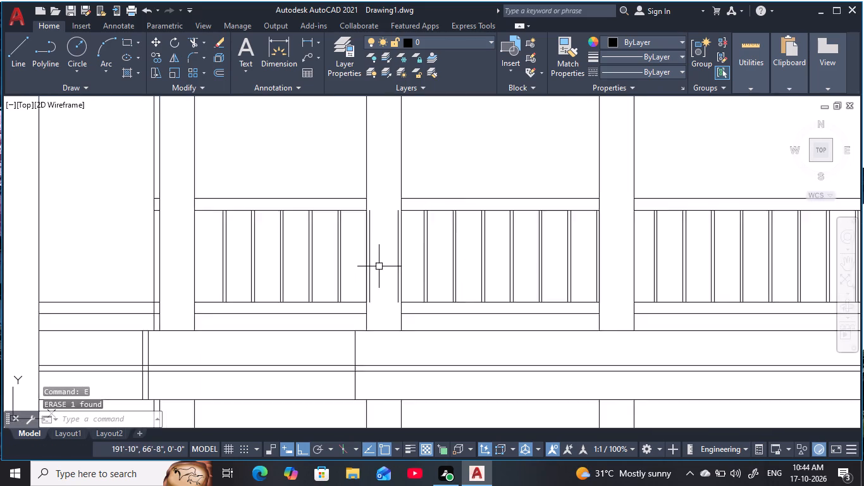
pyautogui.scroll(2, 379, 266)
pyautogui.click(353, 268)
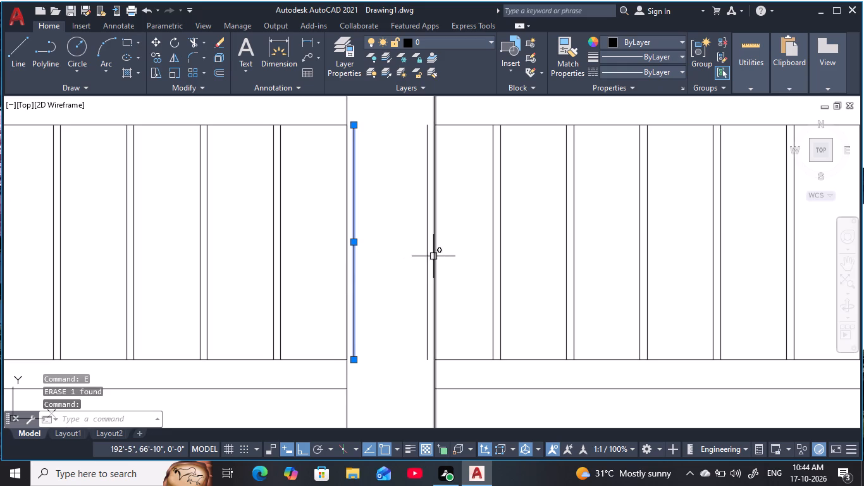
pyautogui.click(423, 258)
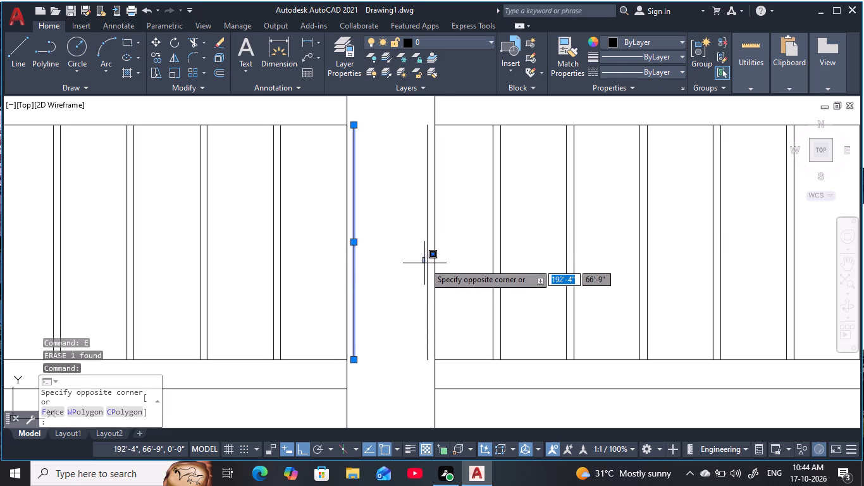
pyautogui.write('e')
pyautogui.press('space')
pyautogui.click(425, 264)
pyautogui.write('e')
pyautogui.press('space')
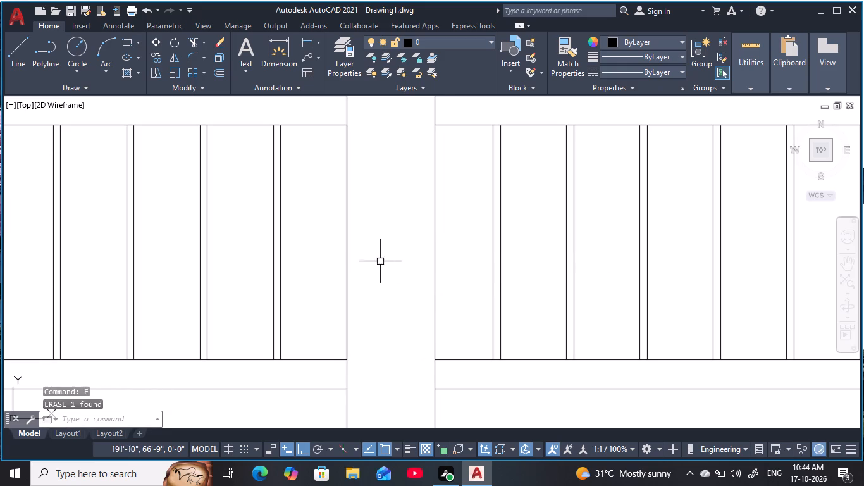
# Erase the two short leftover top-rail segments between the paired vertical lines just outside the first column.
pyautogui.scroll(-2, 372, 261)
pyautogui.moveTo(372, 261); pyautogui.dragTo(383, 261, button='middle')
pyautogui.press('Escape')
pyautogui.scroll(-1, 350, 261)
pyautogui.press('Escape')
pyautogui.press('Escape')
pyautogui.press('Escape')
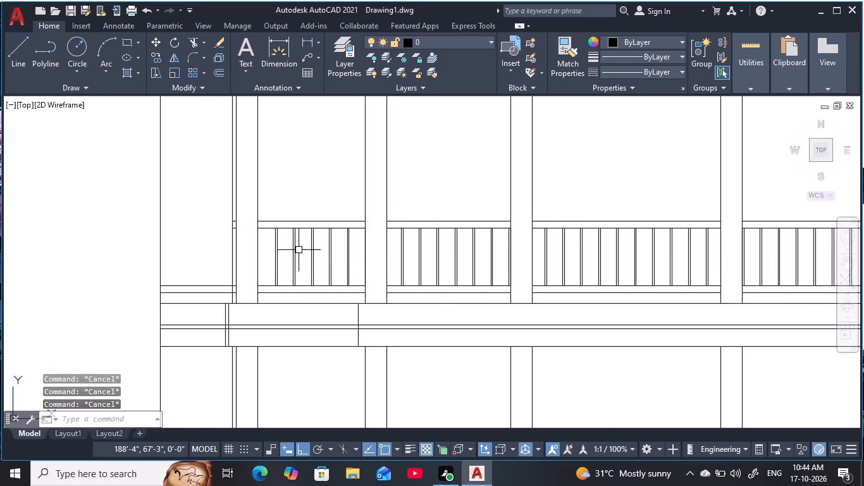
pyautogui.press('Escape')
pyautogui.scroll(3, 224, 238)
pyautogui.click(225, 160)
pyautogui.click(292, 271)
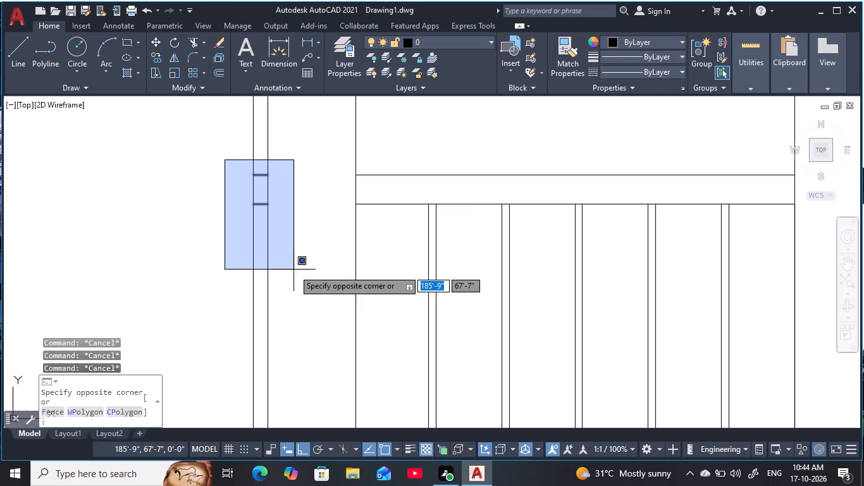
pyautogui.click(293, 270)
pyautogui.write('e')
pyautogui.press('space')
# Examine the upper-storey railing within the whole elevation.
pyautogui.scroll(-3, 293, 268)
pyautogui.moveTo(295, 268); pyautogui.dragTo(112, 225, button='middle')
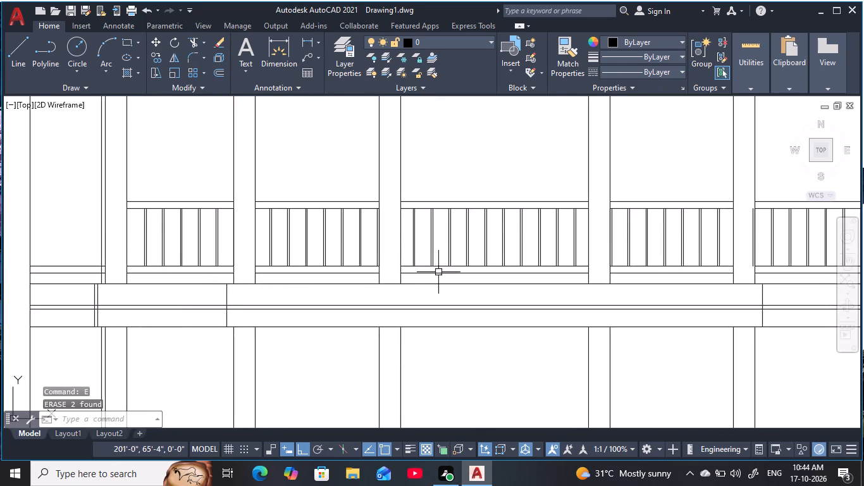
pyautogui.scroll(-1, 443, 270)
pyautogui.moveTo(423, 260); pyautogui.dragTo(312, 248, button='middle')
pyautogui.scroll(-1, 482, 272)
pyautogui.moveTo(484, 277); pyautogui.dragTo(464, 262, button='middle')
pyautogui.press('Escape')
pyautogui.press('Escape')
pyautogui.press('Escape')
pyautogui.press('Escape')
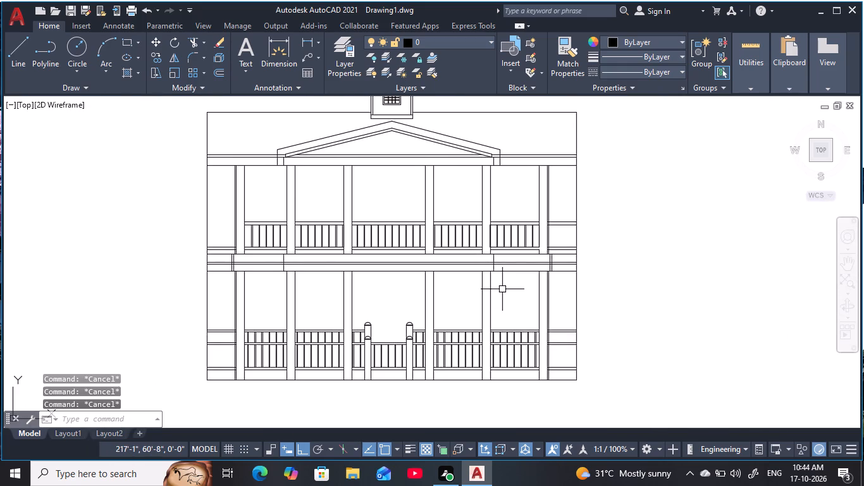
# Examine the railings of both storeys and the end bays across the whole elevation.
pyautogui.scroll(2, 448, 256)
pyautogui.moveTo(446, 252); pyautogui.dragTo(452, 271, button='middle')
pyautogui.scroll(-1, 452, 271)
pyautogui.moveTo(452, 272); pyautogui.dragTo(423, 296, button='middle')
pyautogui.scroll(2, 423, 295)
pyautogui.scroll(-2, 424, 294)
pyautogui.moveTo(431, 296); pyautogui.dragTo(411, 260, button='middle')
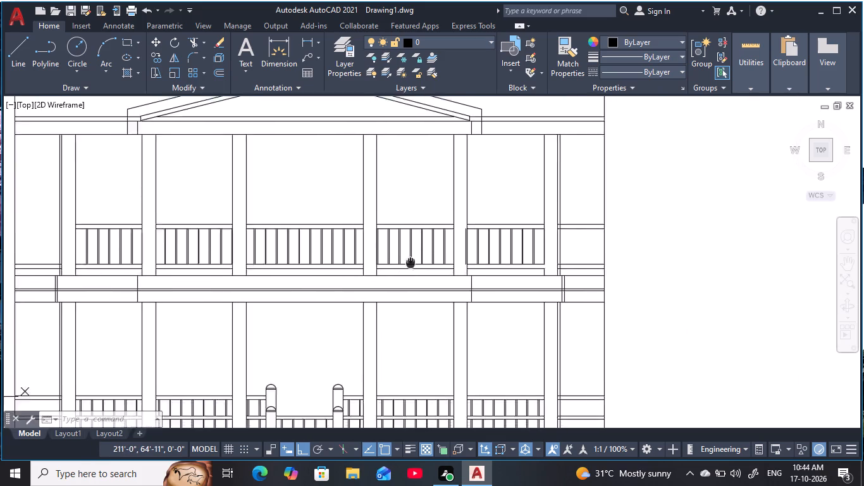
pyautogui.moveTo(411, 260); pyautogui.dragTo(414, 249, button='middle')
pyautogui.scroll(-2, 414, 249)
pyautogui.moveTo(417, 249); pyautogui.dragTo(417, 265, button='middle')
pyautogui.scroll(1, 417, 265)
pyautogui.press('Escape')
pyautogui.press('Escape')
pyautogui.press('Escape')
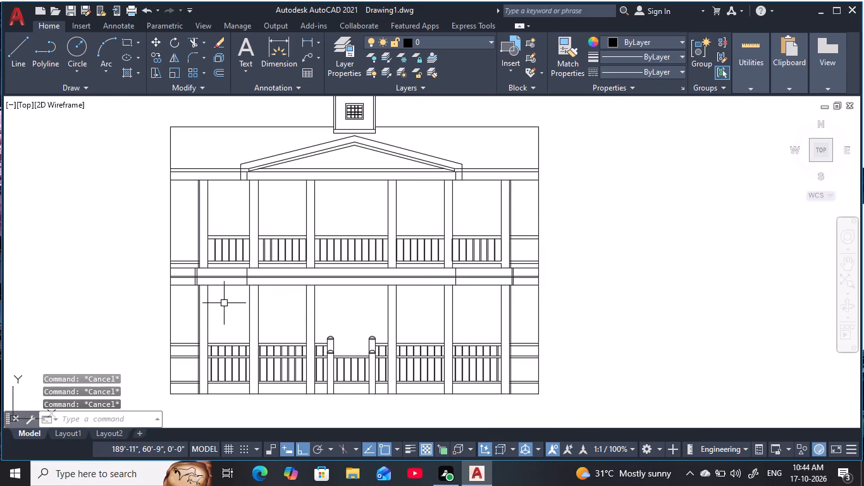
pyautogui.press('Escape')
# Erase the two bottom-rail lines in the upper storey's left end bay, outside the first column.
pyautogui.scroll(2, 186, 259)
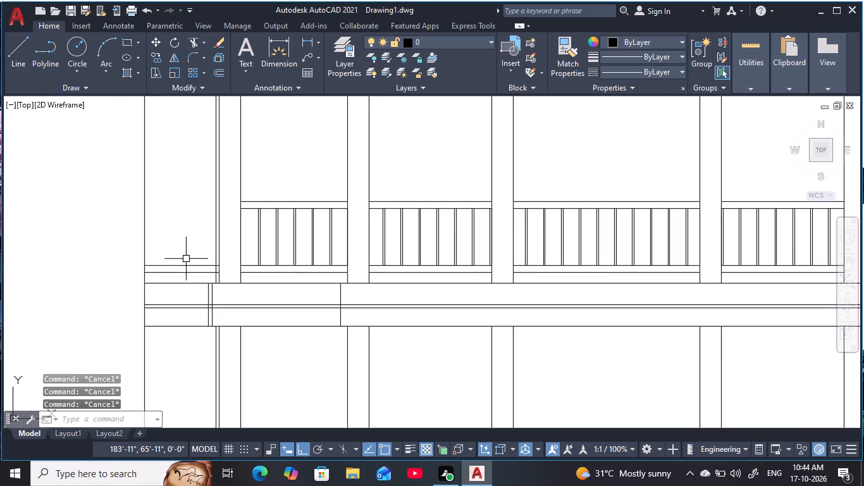
pyautogui.scroll(2, 186, 259)
pyautogui.click(188, 265)
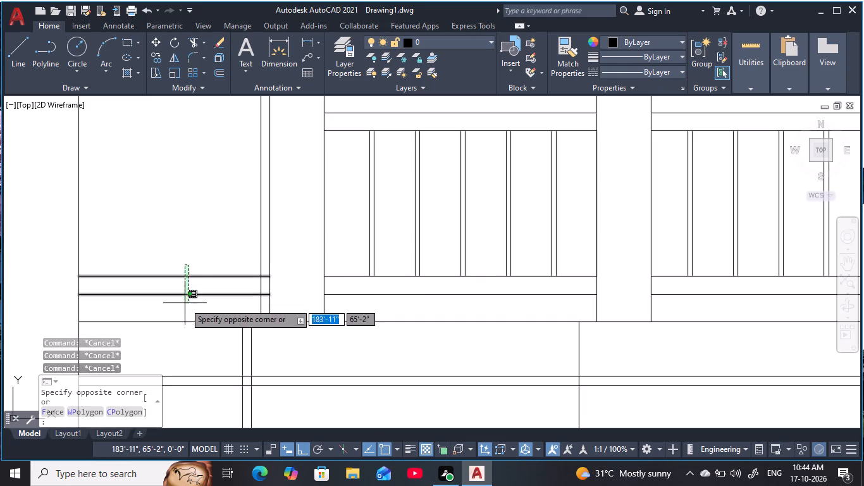
pyautogui.click(185, 303)
pyautogui.press('e')
pyautogui.press('space')
# Erase the two top-rail lines and the two bottom-rail lines in the upper storey's right end bay, outside the last column.
pyautogui.scroll(-2, 197, 297)
pyautogui.moveTo(203, 298); pyautogui.dragTo(82, 228, button='middle')
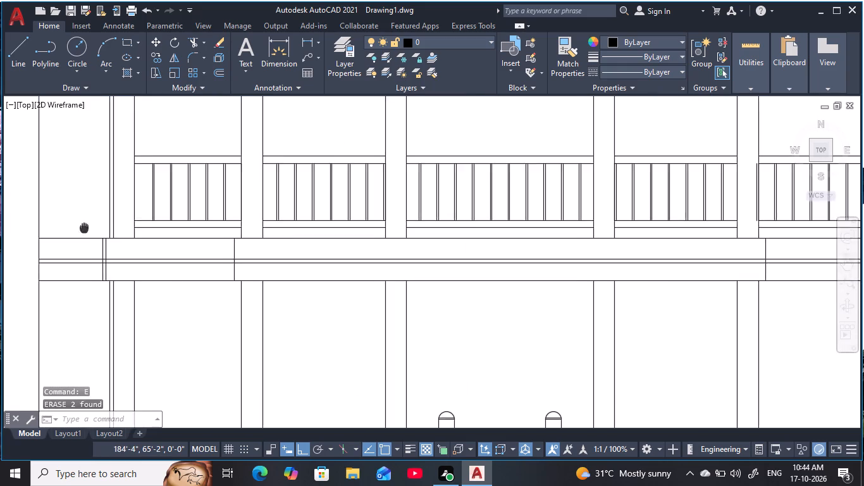
pyautogui.moveTo(725, 201); pyautogui.dragTo(151, 311, button='middle')
pyautogui.scroll(1, 367, 327)
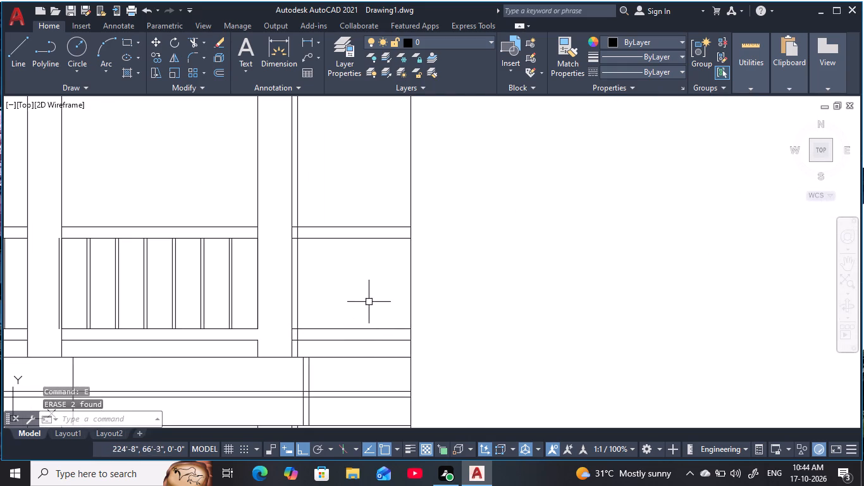
pyautogui.click(357, 187)
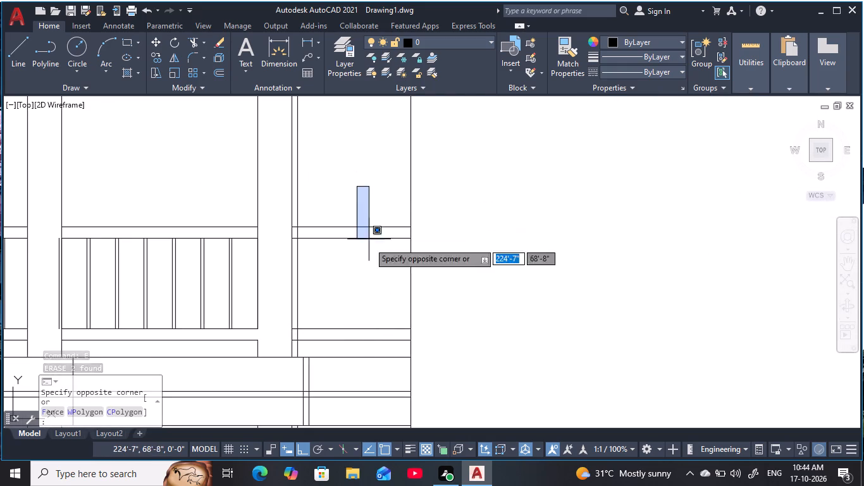
pyautogui.click(374, 285)
pyautogui.click(378, 266)
pyautogui.click(332, 180)
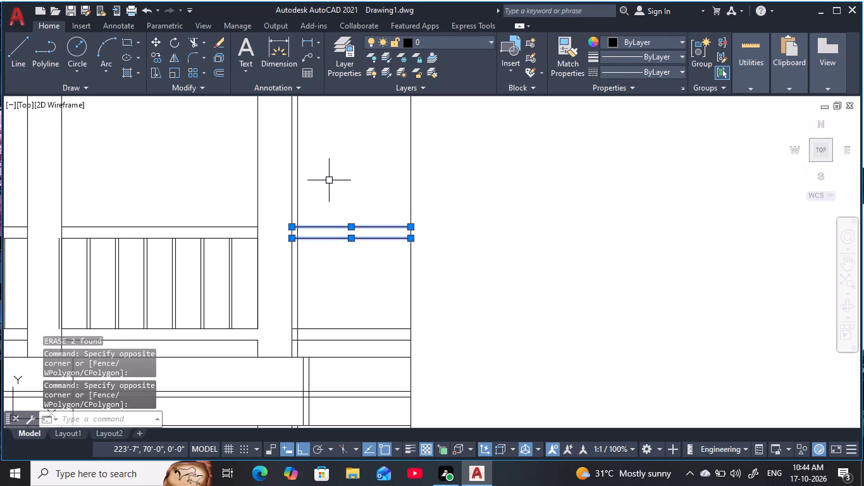
pyautogui.press('e')
pyautogui.press('space')
pyautogui.click(378, 349)
pyautogui.click(351, 304)
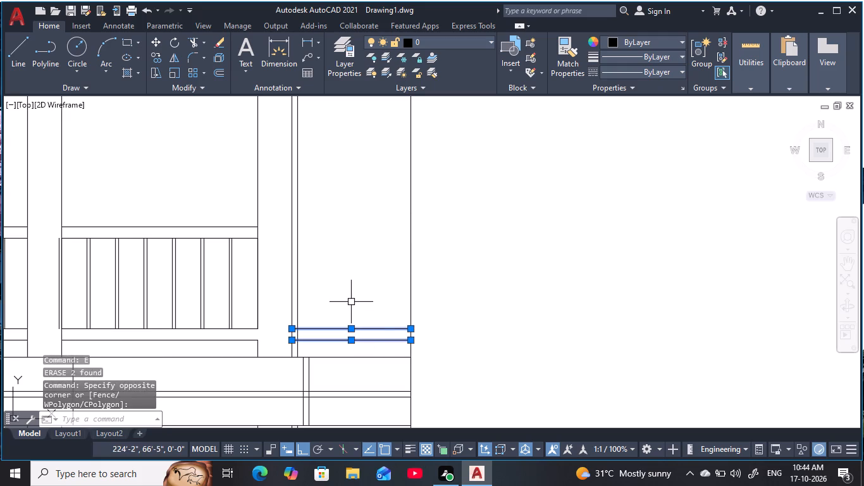
pyautogui.write('e')
pyautogui.press('space')
# Erase the four top-rail and middle-rail lines in the lower storey's left end bay, outside the first column.
pyautogui.scroll(-3, 342, 311)
pyautogui.moveTo(342, 311); pyautogui.dragTo(515, 266, button='middle')
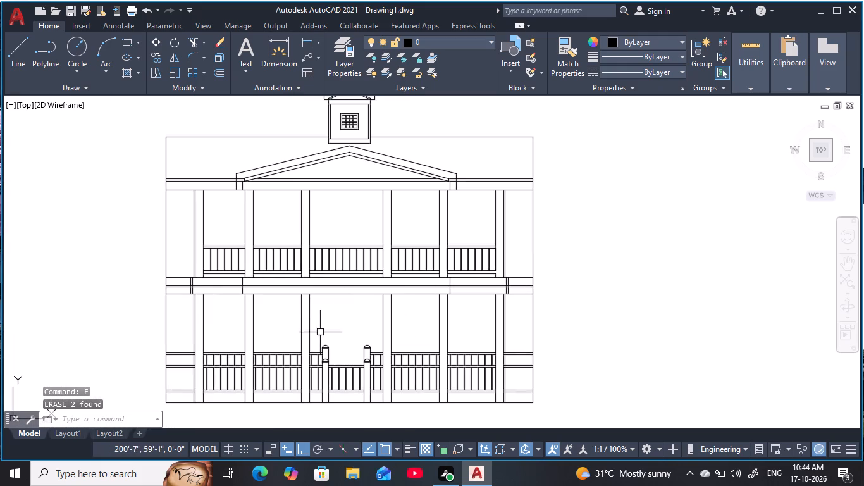
pyautogui.moveTo(324, 342); pyautogui.dragTo(371, 242, button='middle')
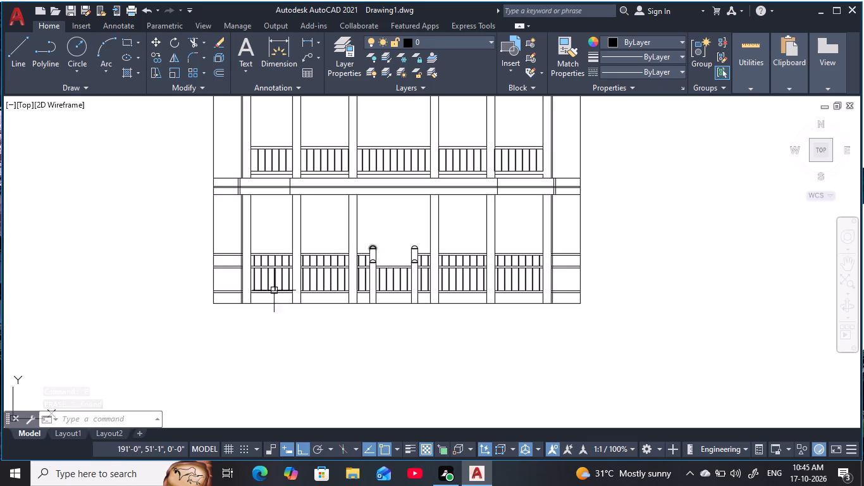
pyautogui.moveTo(228, 226); pyautogui.dragTo(228, 246, button='middle')
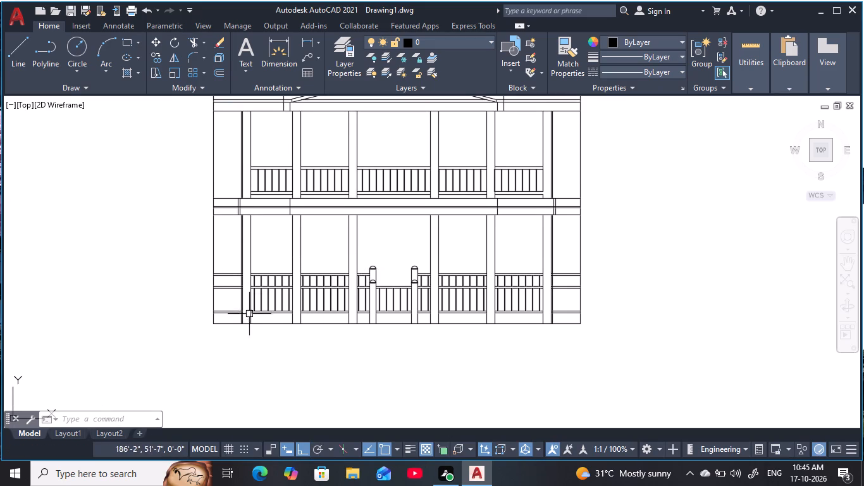
pyautogui.scroll(2, 235, 305)
pyautogui.click(224, 285)
pyautogui.click(202, 208)
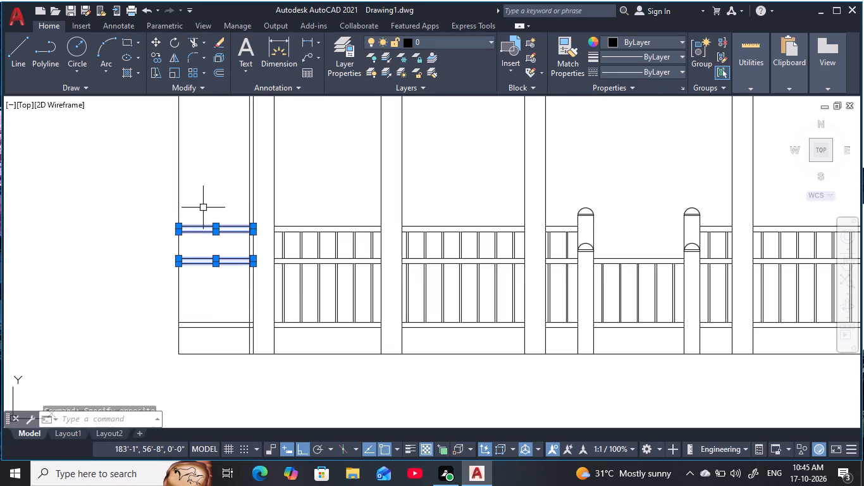
pyautogui.press('space')
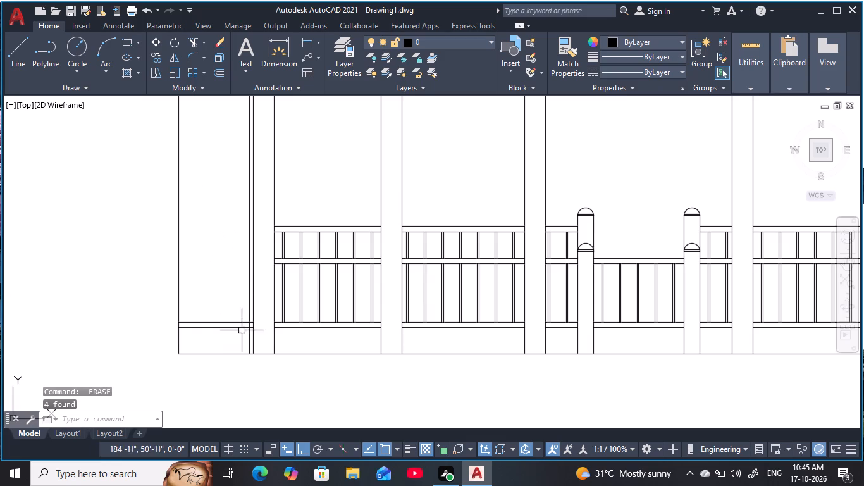
# Erase the four top-rail and middle-rail lines in the lower storey's right end bay, outside the last column.
pyautogui.scroll(-2, 258, 332)
pyautogui.moveTo(310, 332); pyautogui.dragTo(101, 308, button='middle')
pyautogui.scroll(2, 372, 277)
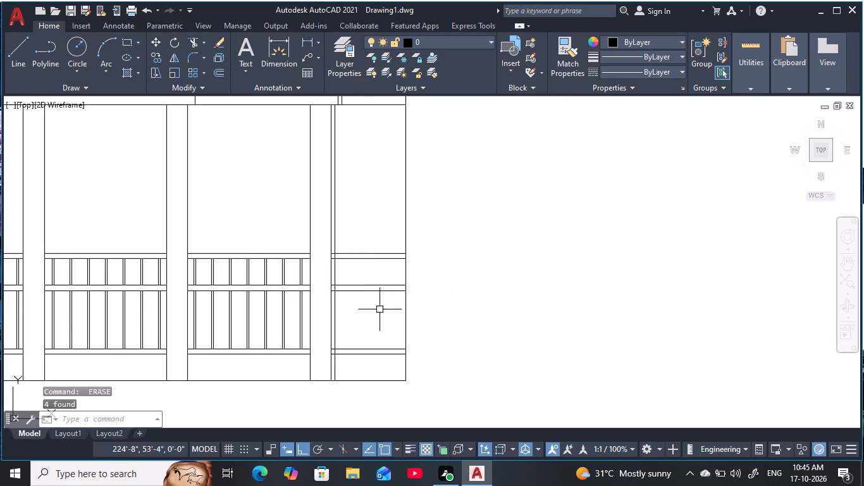
pyautogui.moveTo(380, 324); pyautogui.dragTo(380, 318)
pyautogui.click(376, 234)
pyautogui.write('e')
pyautogui.press('space')
# Examine the cleaned-up elevation and the upper-storey bays between the columns.
pyautogui.scroll(-3, 374, 238)
pyautogui.moveTo(375, 239); pyautogui.dragTo(376, 240, button='middle')
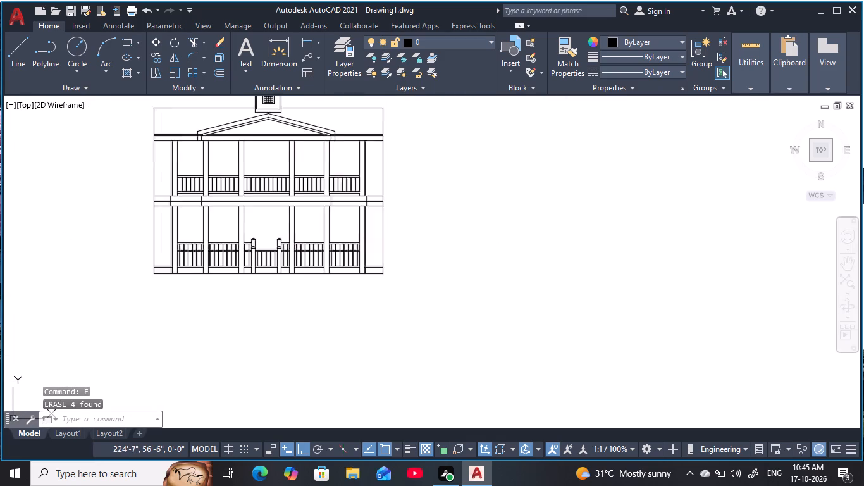
pyautogui.moveTo(376, 240); pyautogui.dragTo(450, 308, button='middle')
pyautogui.scroll(1, 480, 263)
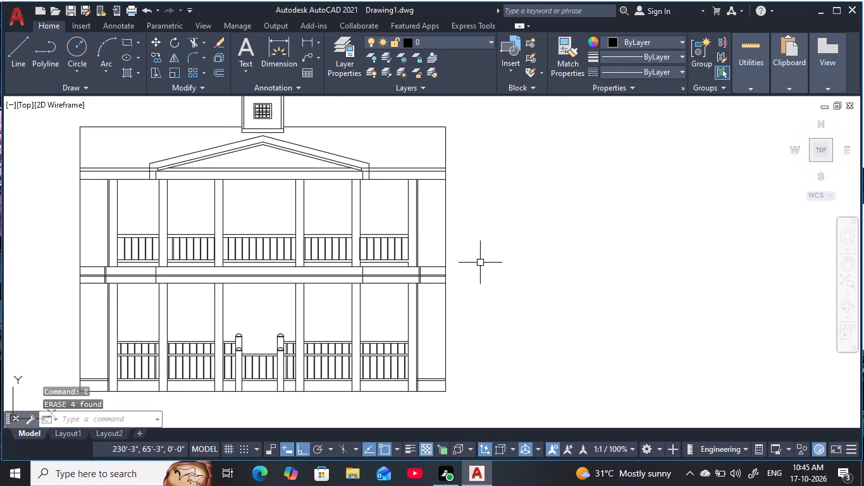
pyautogui.moveTo(481, 263); pyautogui.dragTo(572, 258, button='middle')
pyautogui.press('Escape')
pyautogui.press('Escape')
pyautogui.press('Escape')
pyautogui.press('Escape')
pyautogui.press('Escape')
pyautogui.press('Escape')
pyautogui.press('Escape')
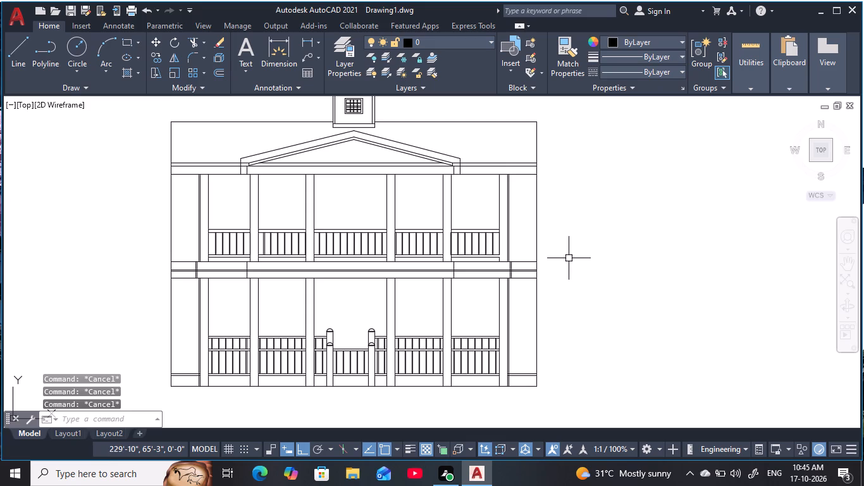
pyautogui.press('Escape')
pyautogui.press('Escape')
pyautogui.press('Escape')
pyautogui.press('Escape')
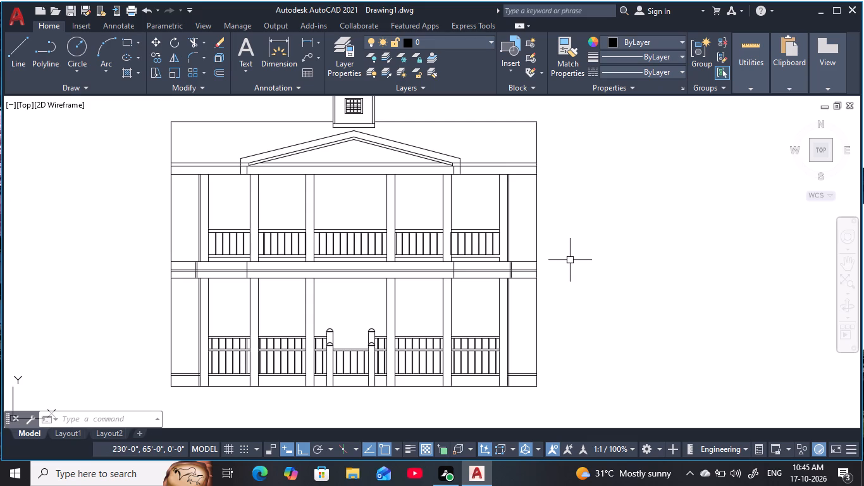
pyautogui.scroll(1, 567, 262)
pyautogui.press('Escape')
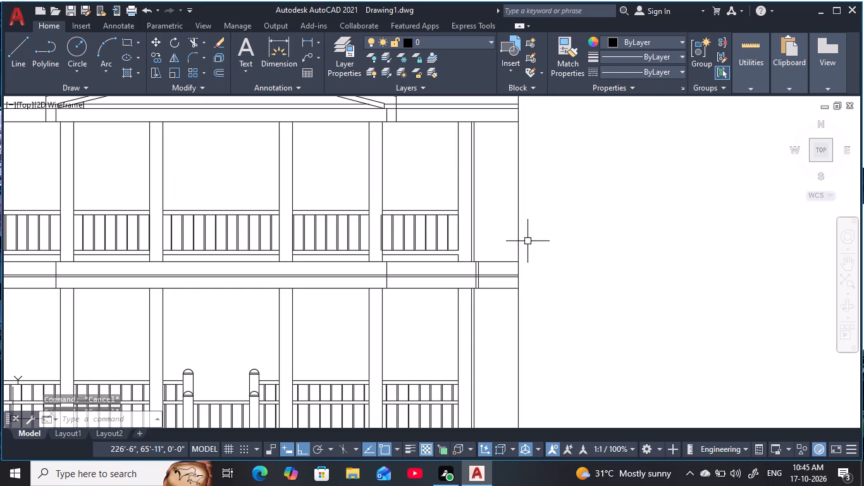
pyautogui.press('Escape')
pyautogui.press('Escape')
pyautogui.scroll(-1, 362, 218)
pyautogui.moveTo(348, 218); pyautogui.dragTo(526, 212, button='middle')
pyautogui.scroll(1, 586, 194)
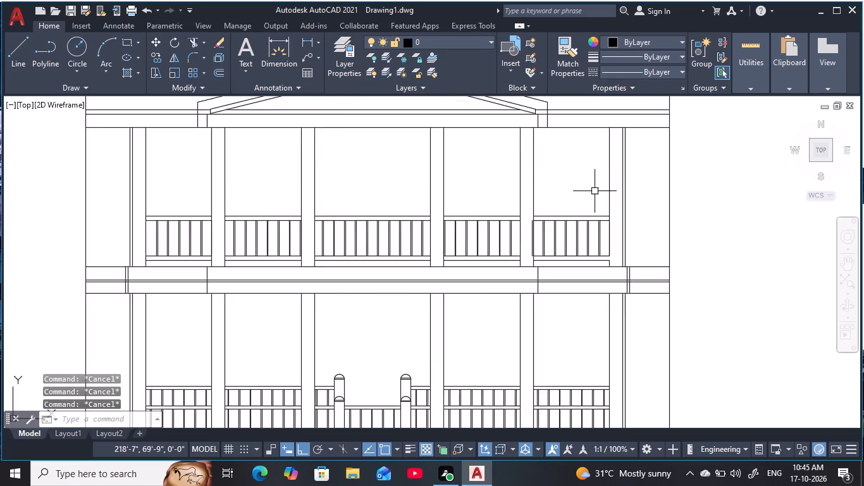
pyautogui.scroll(1, 596, 190)
pyautogui.moveTo(596, 190); pyautogui.dragTo(595, 225, button='middle')
pyautogui.scroll(-2, 595, 225)
pyautogui.scroll(1, 327, 236)
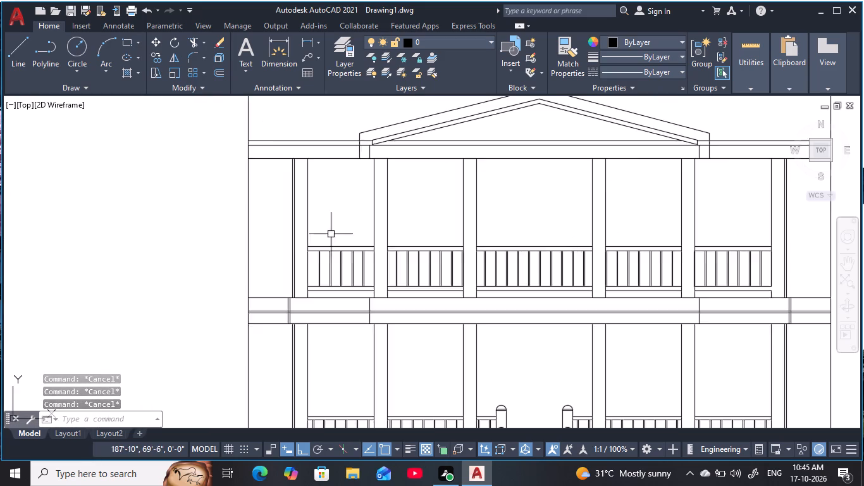
pyautogui.scroll(1, 332, 234)
pyautogui.scroll(-2, 502, 247)
pyautogui.moveTo(506, 247); pyautogui.dragTo(394, 250, button='middle')
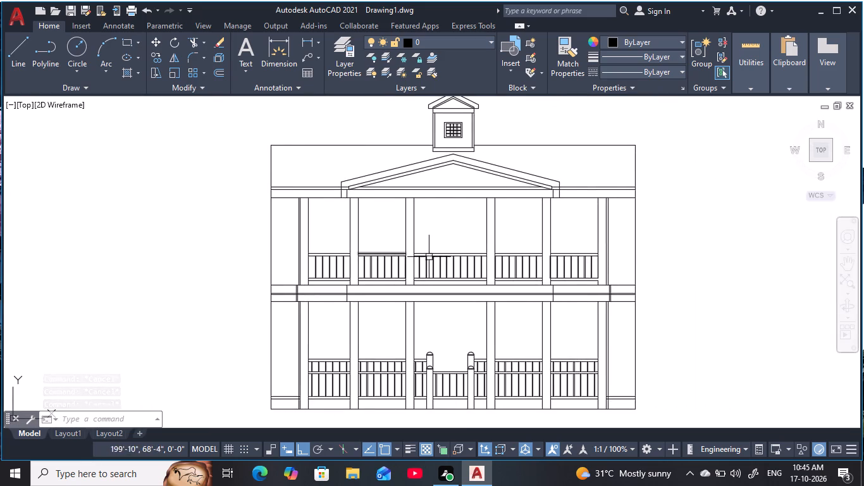
pyautogui.scroll(2, 443, 252)
pyautogui.moveTo(443, 252); pyautogui.dragTo(433, 259, button='middle')
pyautogui.press('Escape')
pyautogui.press('Escape')
pyautogui.press('Escape')
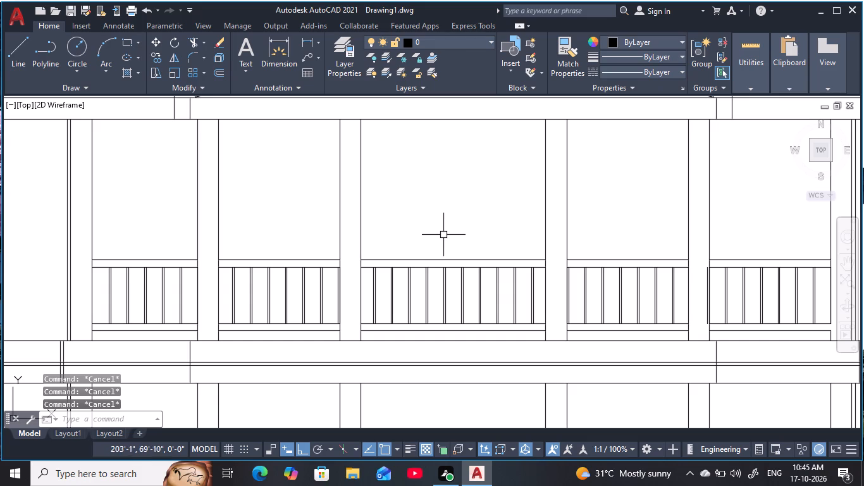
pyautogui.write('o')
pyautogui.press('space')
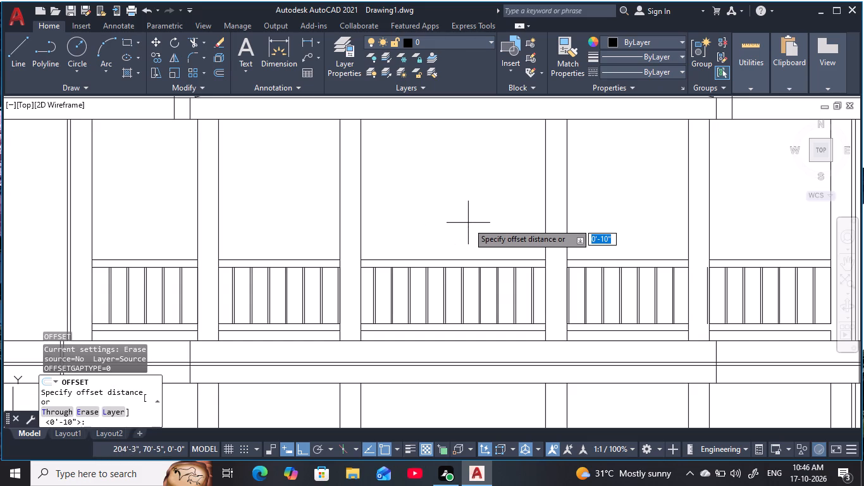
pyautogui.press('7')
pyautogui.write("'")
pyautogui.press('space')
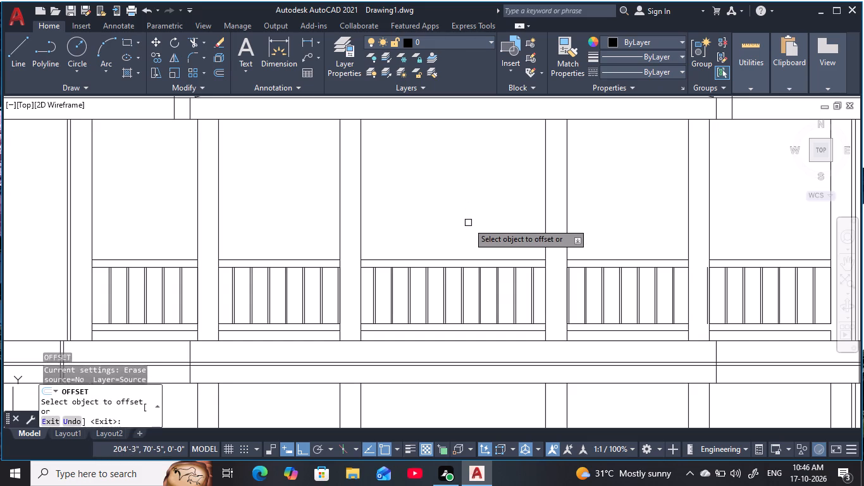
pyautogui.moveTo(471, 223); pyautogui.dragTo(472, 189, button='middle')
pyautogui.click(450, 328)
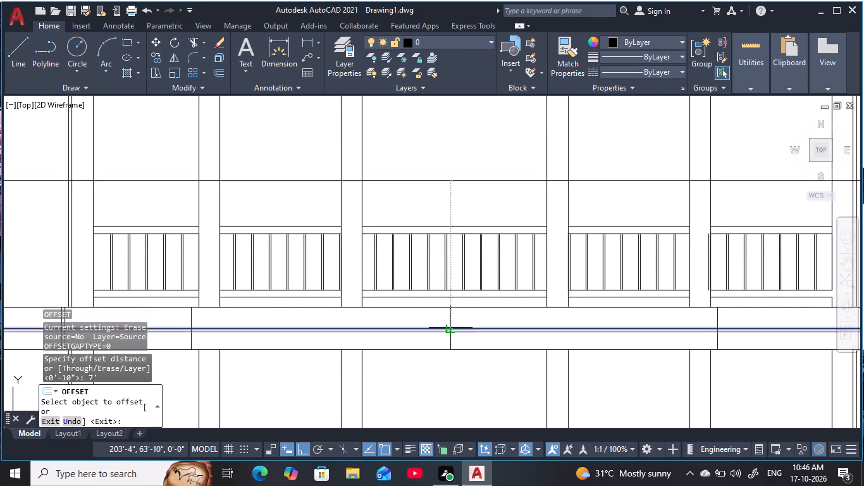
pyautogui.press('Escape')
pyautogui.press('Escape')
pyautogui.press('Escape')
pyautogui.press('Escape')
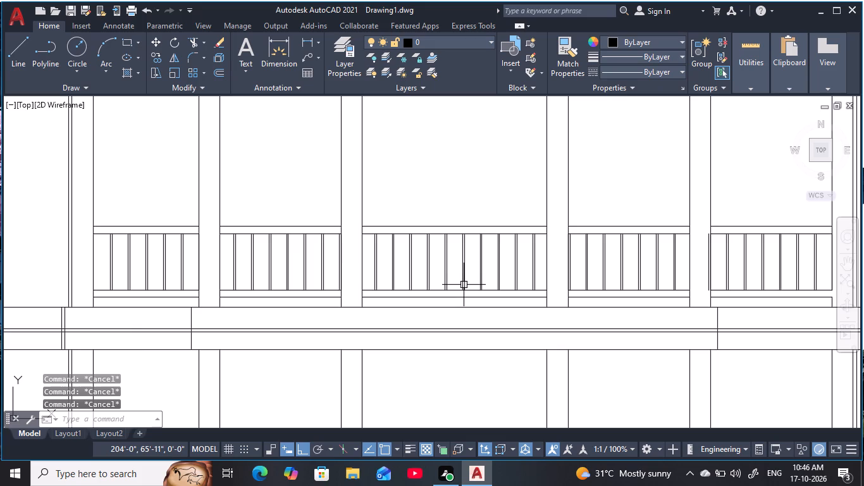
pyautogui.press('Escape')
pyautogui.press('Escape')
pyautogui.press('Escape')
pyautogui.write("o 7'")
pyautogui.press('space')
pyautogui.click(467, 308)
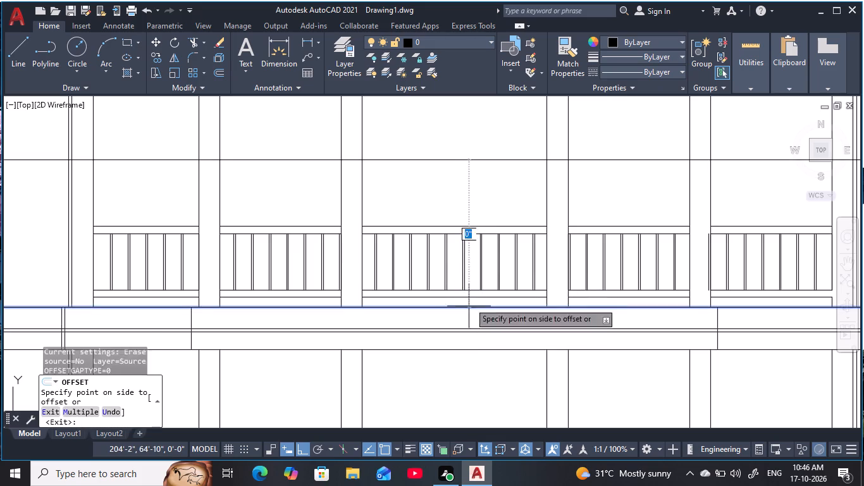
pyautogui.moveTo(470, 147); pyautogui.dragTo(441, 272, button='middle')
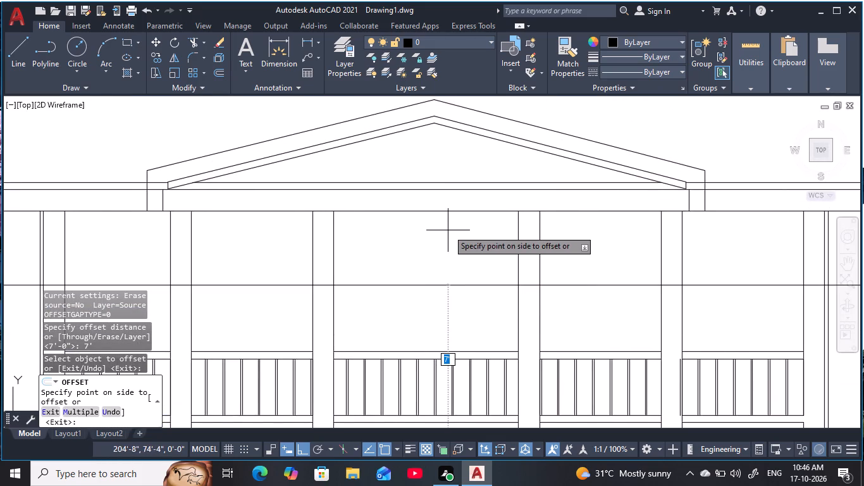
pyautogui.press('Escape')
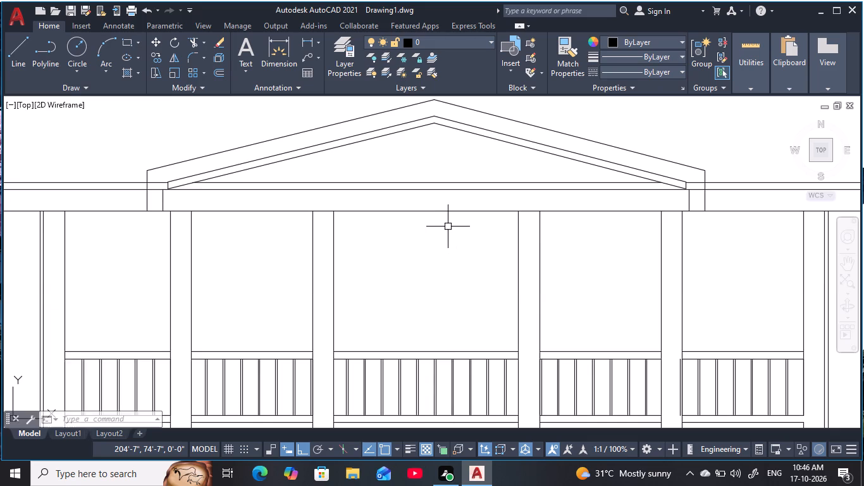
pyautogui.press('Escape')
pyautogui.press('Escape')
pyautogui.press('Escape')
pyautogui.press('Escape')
# Offset the upper storey's floor line 8' upward, across the bays between the columns.
pyautogui.press('o')
pyautogui.press('space')
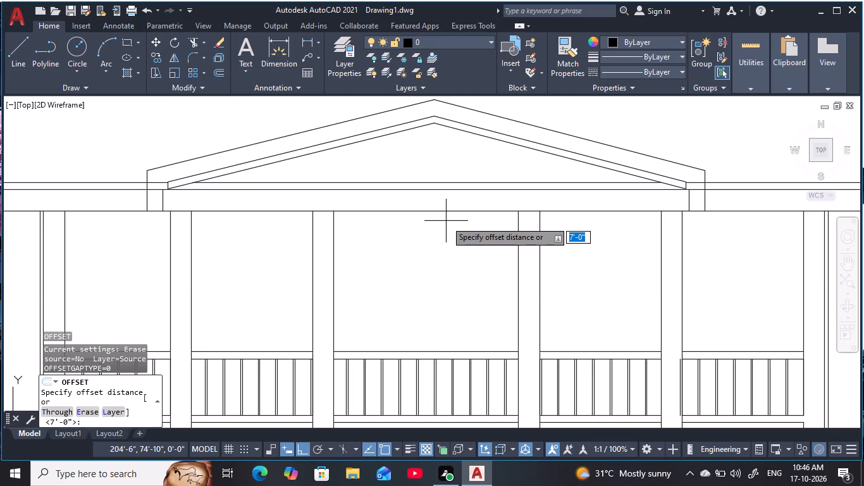
pyautogui.write("8'")
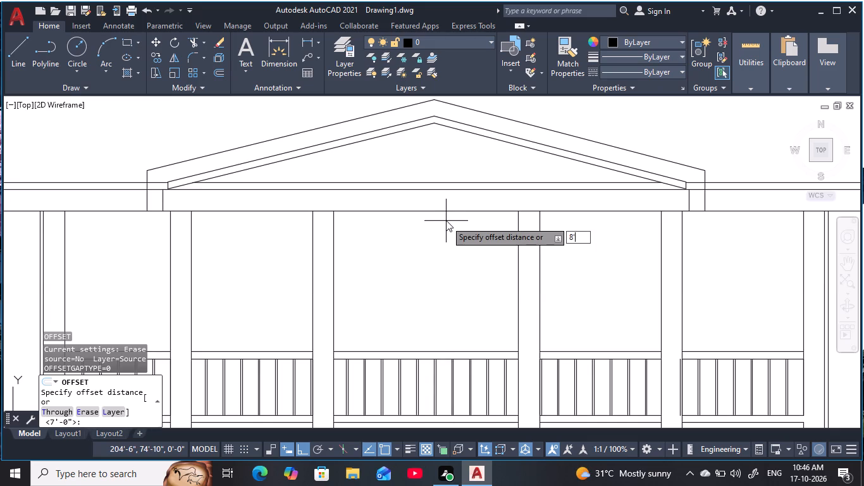
pyautogui.press('space')
pyautogui.moveTo(464, 327); pyautogui.dragTo(455, 300, button='middle')
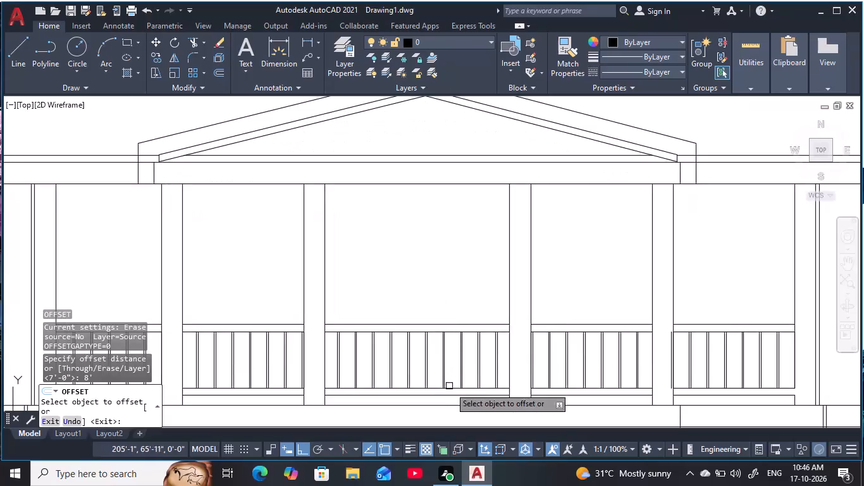
pyautogui.click(452, 408)
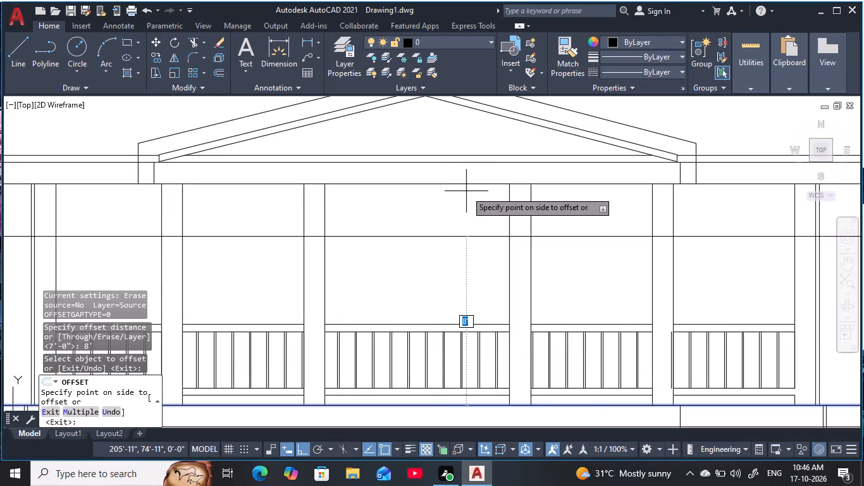
pyautogui.click(466, 191)
pyautogui.press('Escape')
pyautogui.press('Escape')
pyautogui.press('Escape')
pyautogui.press('Escape')
pyautogui.press('Escape')
pyautogui.press('Escape')
pyautogui.press('Escape')
pyautogui.press('Escape')
pyautogui.press('Escape')
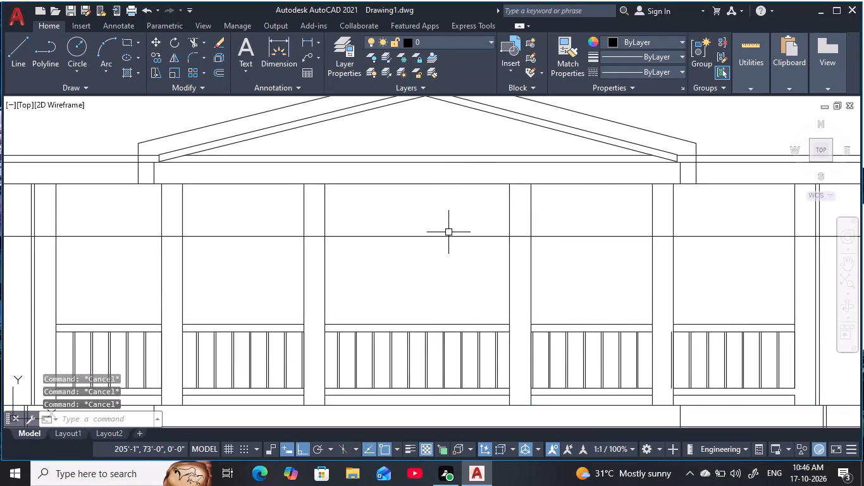
pyautogui.press('Escape')
pyautogui.press('Escape')
pyautogui.press('Escape')
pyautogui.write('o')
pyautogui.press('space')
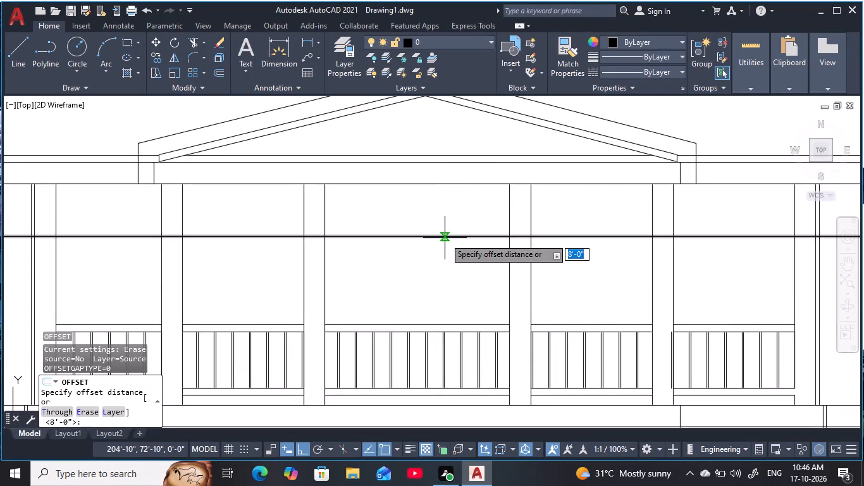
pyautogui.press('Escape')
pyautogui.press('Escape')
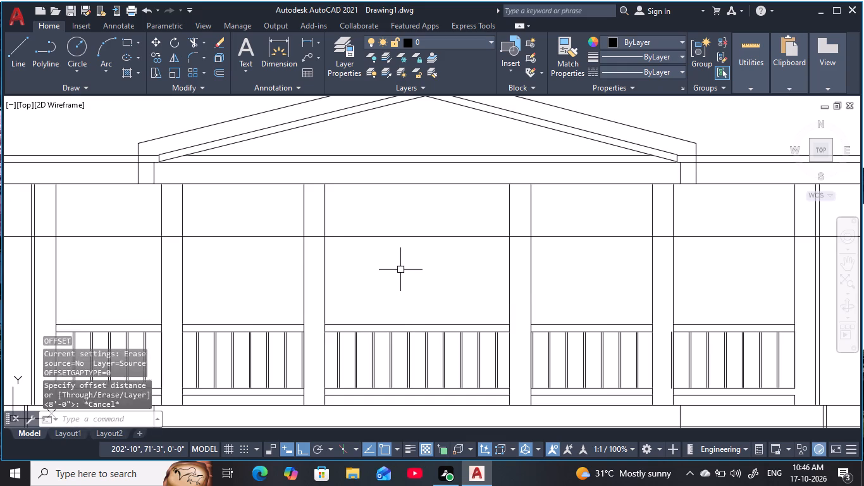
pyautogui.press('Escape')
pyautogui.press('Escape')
# Trim the 8' height line where it crosses the two columns flanking the central bay.
pyautogui.write('tr')
pyautogui.press('space')
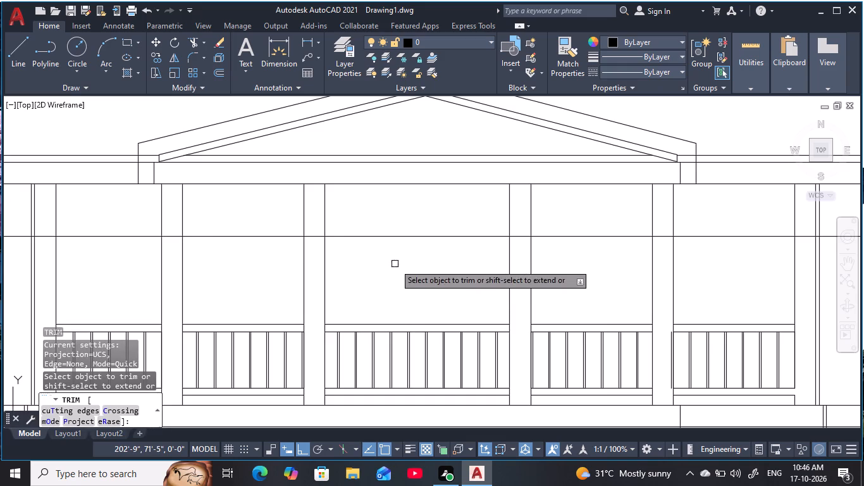
pyautogui.click(310, 239)
pyautogui.click(517, 235)
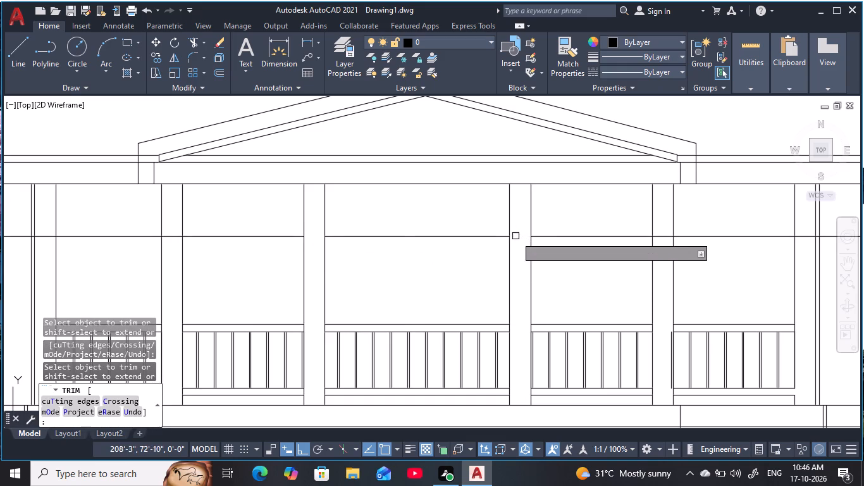
pyautogui.press('Escape')
pyautogui.press('Escape')
pyautogui.press('Escape')
pyautogui.press('Escape')
pyautogui.press('Escape')
# Erase the remaining 8' height line pieces on both sides of the central bay, keeping only the central piece.
pyautogui.click(280, 237)
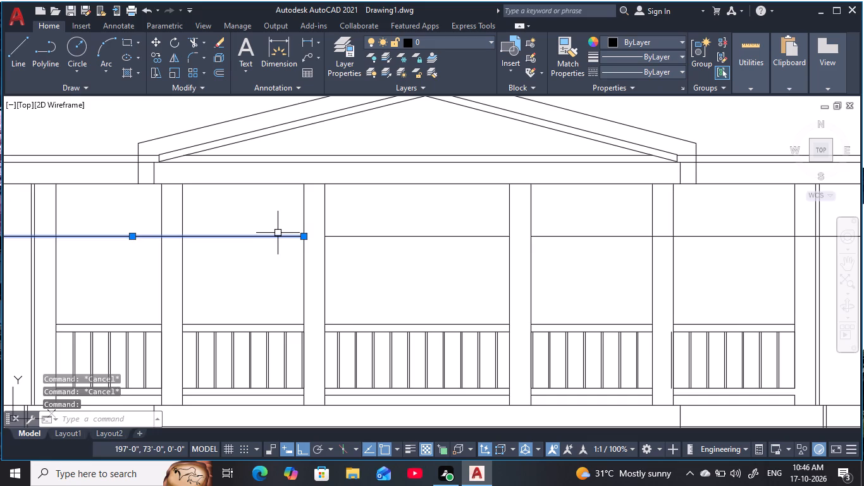
pyautogui.write('e')
pyautogui.press('space')
pyautogui.click(602, 239)
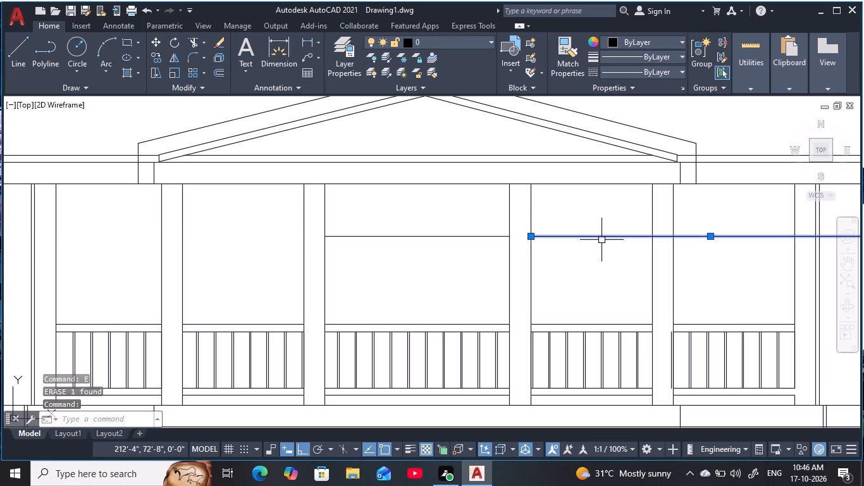
pyautogui.press('e')
pyautogui.press('space')
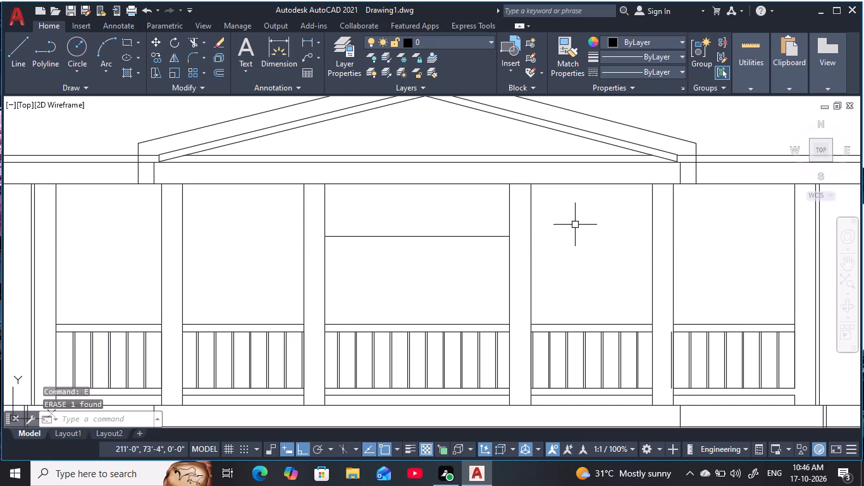
pyautogui.press('Escape')
pyautogui.press('Escape')
pyautogui.press('Escape')
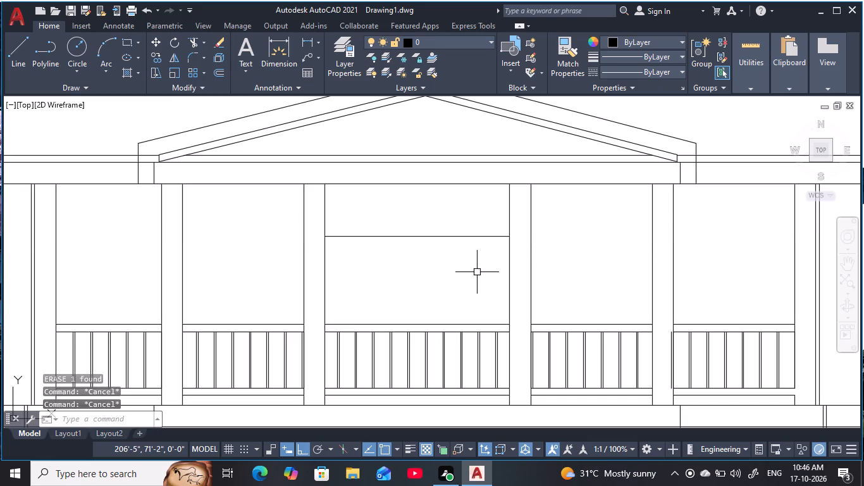
pyautogui.press('Escape')
pyautogui.press('Escape')
pyautogui.press('Escape')
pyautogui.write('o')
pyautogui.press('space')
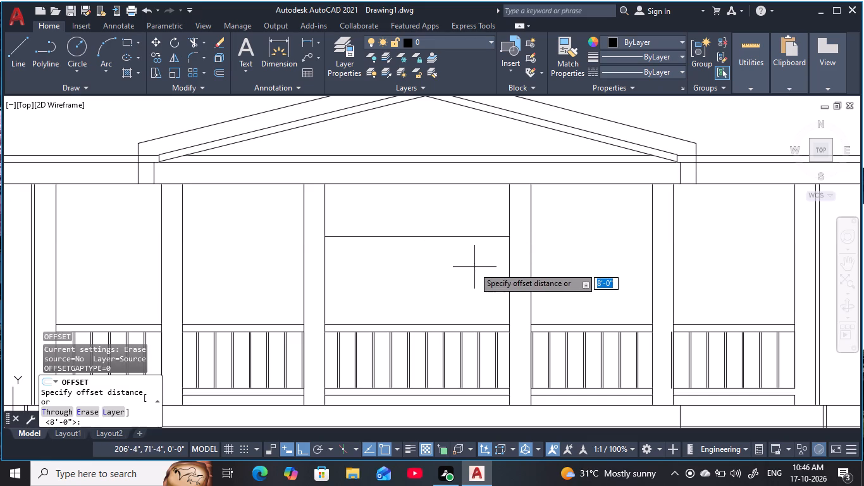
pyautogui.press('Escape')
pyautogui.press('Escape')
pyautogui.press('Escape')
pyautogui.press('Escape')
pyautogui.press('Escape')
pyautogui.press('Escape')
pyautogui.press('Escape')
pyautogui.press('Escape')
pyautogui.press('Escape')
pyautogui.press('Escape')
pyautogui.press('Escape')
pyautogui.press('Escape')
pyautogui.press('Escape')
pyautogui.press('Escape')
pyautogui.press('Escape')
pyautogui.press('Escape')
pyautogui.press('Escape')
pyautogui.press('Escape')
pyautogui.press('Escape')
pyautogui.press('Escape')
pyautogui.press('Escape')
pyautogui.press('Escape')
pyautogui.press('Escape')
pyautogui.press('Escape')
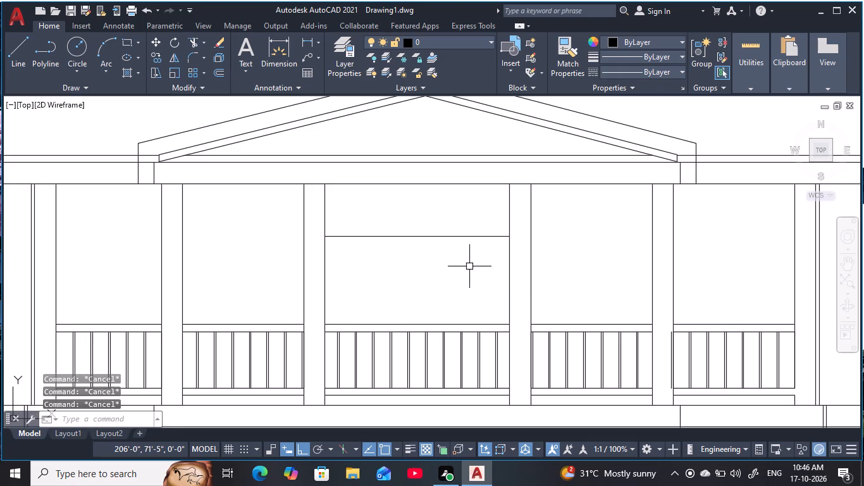
# Draw a vertical centre line about 4'-2" long from the height line's midpoint down to the central bay's top rail.
pyautogui.write('l')
pyautogui.press('space')
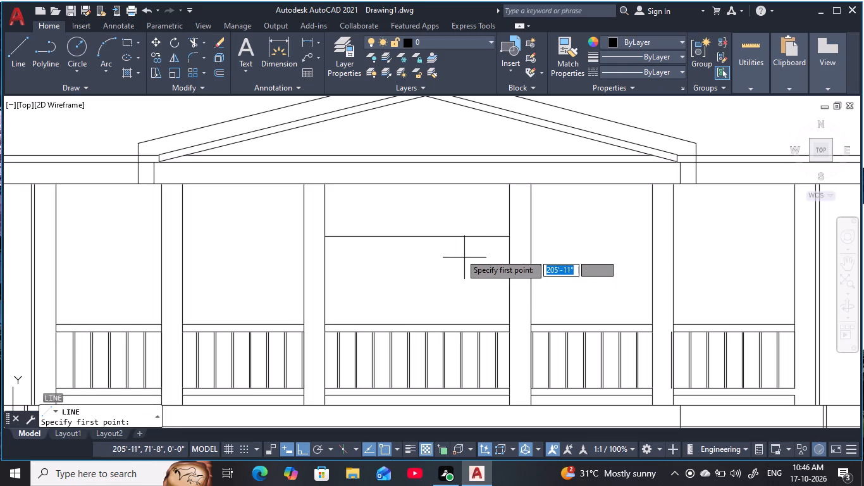
pyautogui.click(418, 237)
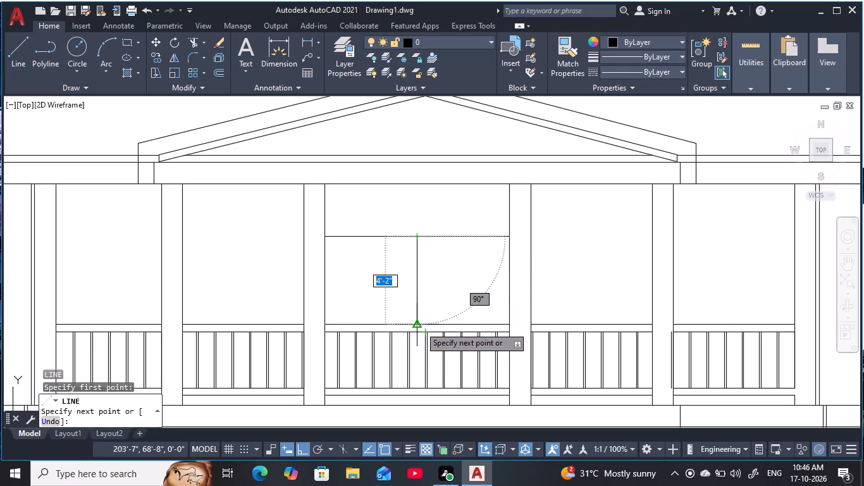
pyautogui.click(418, 324)
pyautogui.press('Escape')
pyautogui.press('Escape')
pyautogui.press('Escape')
pyautogui.press('Escape')
pyautogui.press('Escape')
pyautogui.press('Escape')
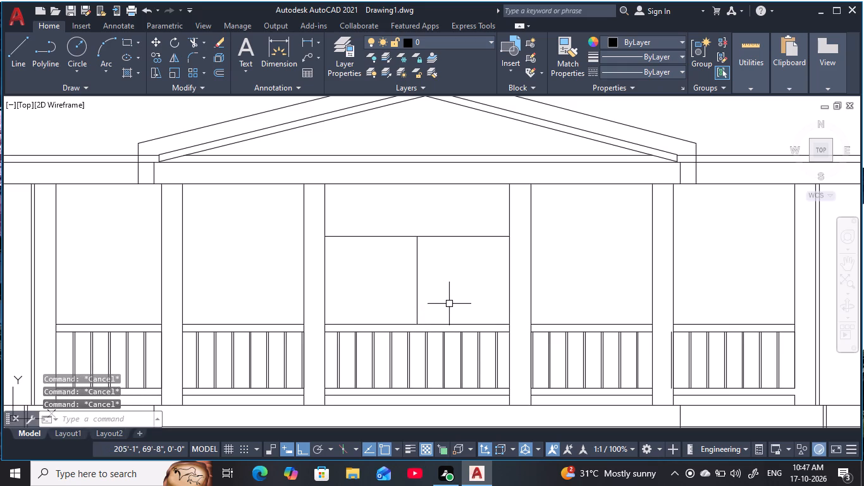
pyautogui.press('Escape')
# Offset the vertical centre line 2'6" to both sides for the door's outer edges.
pyautogui.write('o')
pyautogui.press('space')
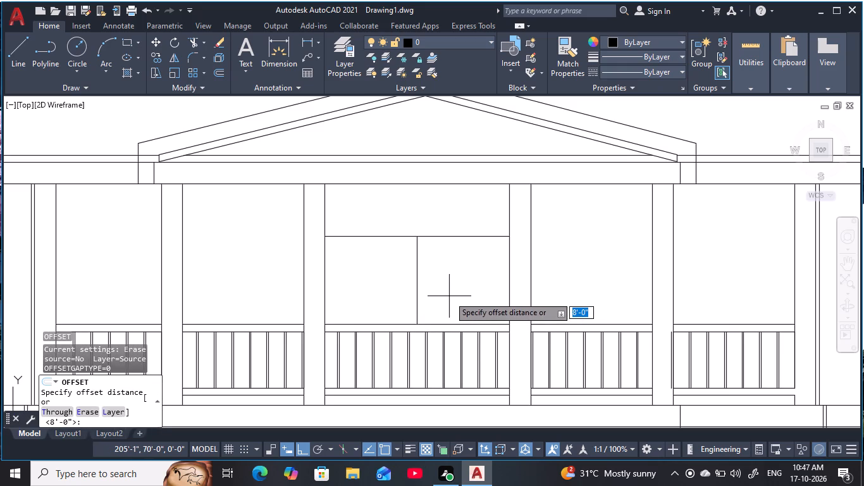
pyautogui.write("2'")
pyautogui.write('6')
pyautogui.press('space')
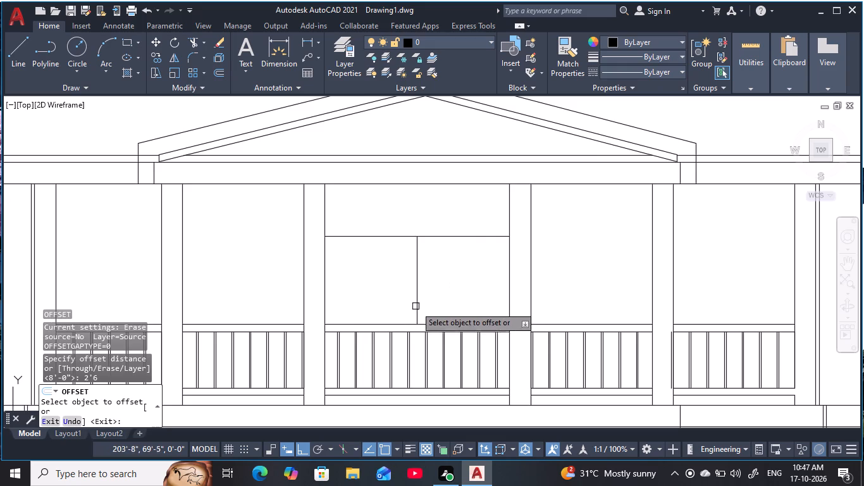
pyautogui.click(416, 304)
pyautogui.click(349, 303)
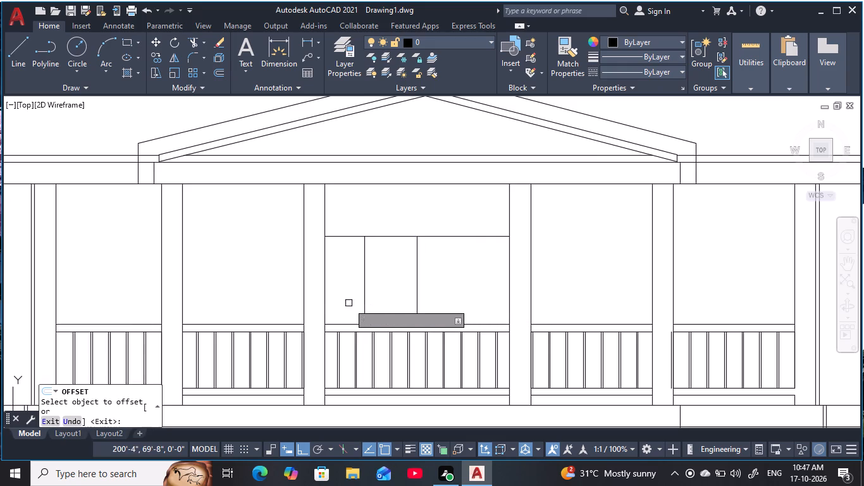
pyautogui.click(416, 304)
pyautogui.click(488, 297)
pyautogui.press('Escape')
pyautogui.press('Escape')
pyautogui.press('Escape')
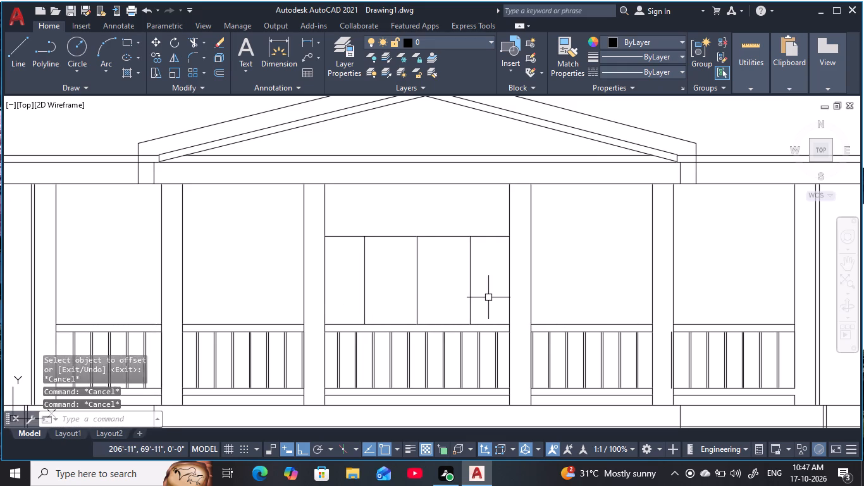
pyautogui.press('Escape')
pyautogui.press('Escape')
pyautogui.press('Escape')
pyautogui.press('Escape')
pyautogui.press('Escape')
pyautogui.press('Escape')
pyautogui.press('Escape')
pyautogui.press('Escape')
# Trim the height line's two ends outside the door's outer edges.
pyautogui.write('tr')
pyautogui.press('space')
pyautogui.click(354, 251)
pyautogui.click(346, 220)
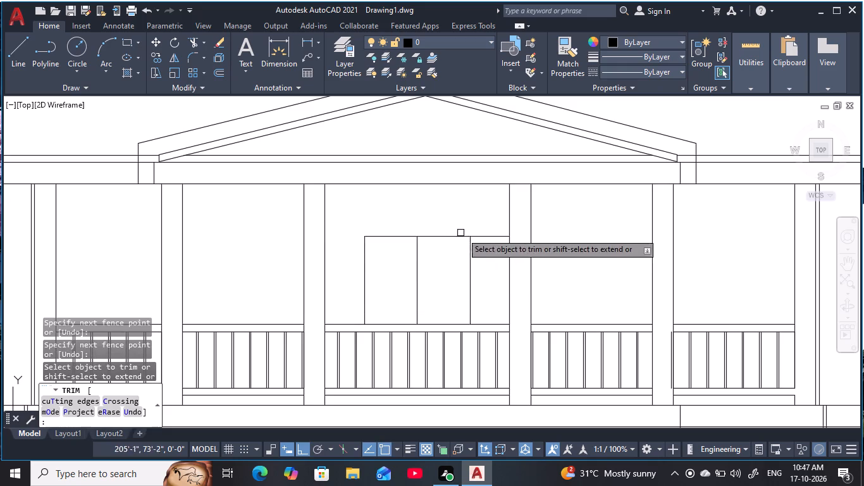
pyautogui.click(482, 230)
pyautogui.click(489, 255)
pyautogui.press('Escape')
pyautogui.press('Escape')
pyautogui.press('Escape')
pyautogui.press('Escape')
pyautogui.press('Escape')
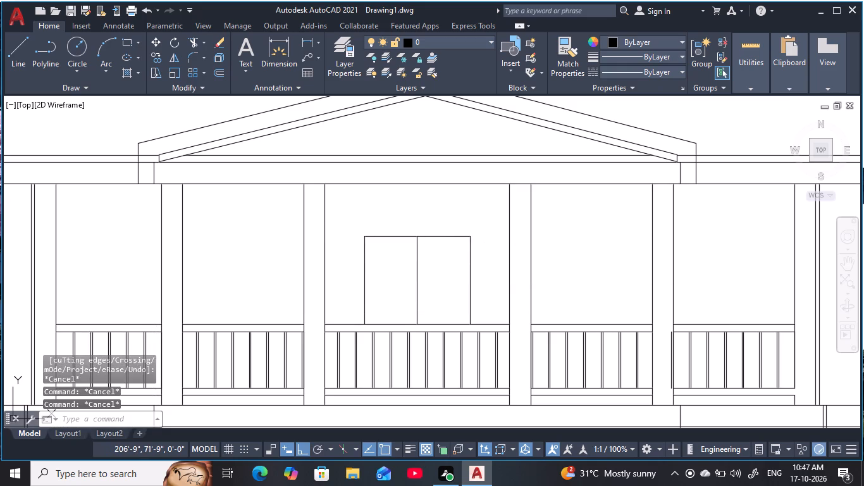
pyautogui.press('Escape')
# Offset the door's head line and both outer side lines 4" inward for the frame.
pyautogui.write('o 4')
pyautogui.press('space')
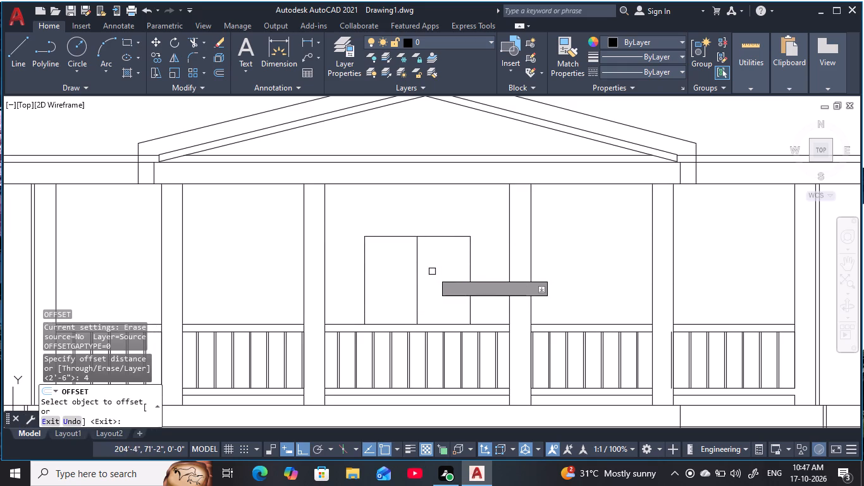
pyautogui.click(435, 237)
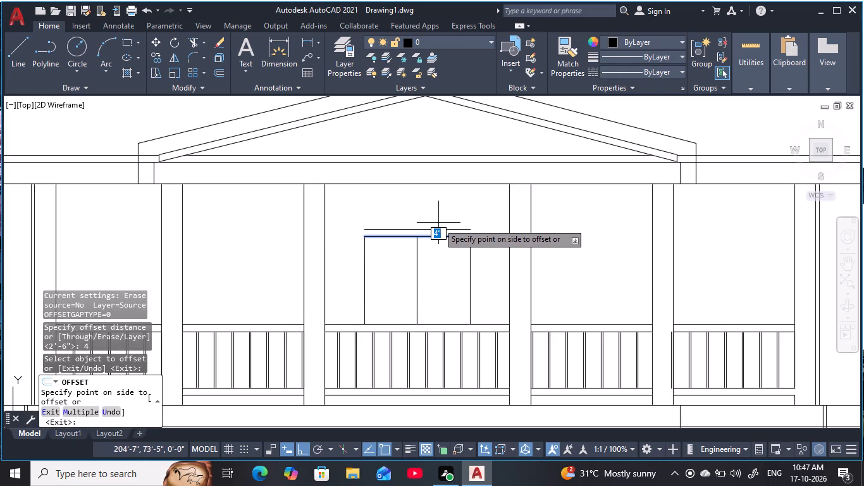
pyautogui.click(429, 282)
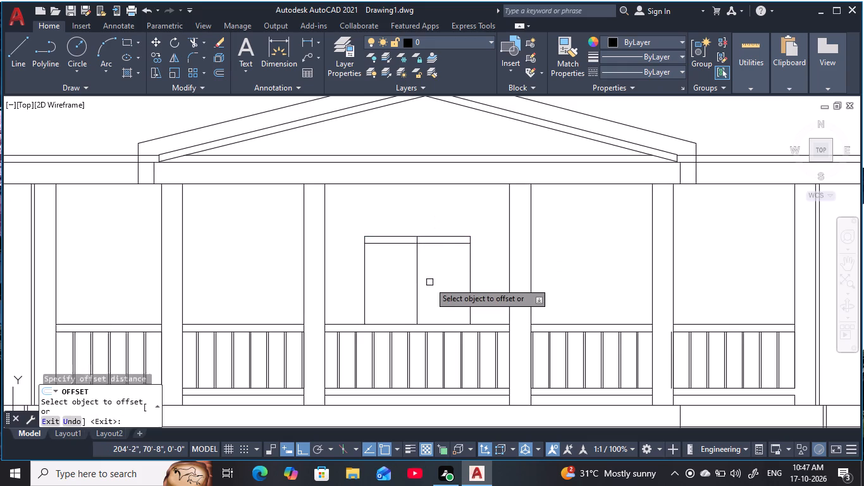
pyautogui.click(364, 282)
pyautogui.click(398, 289)
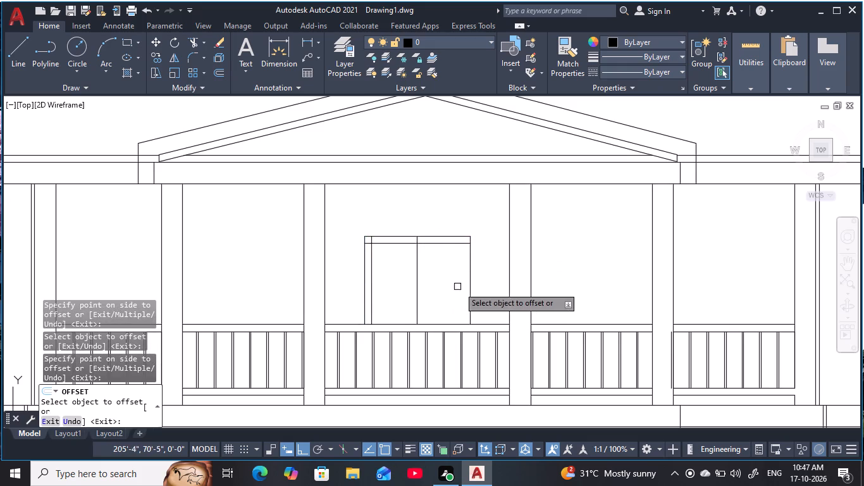
pyautogui.moveTo(472, 285); pyautogui.dragTo(462, 288)
pyautogui.click(439, 289)
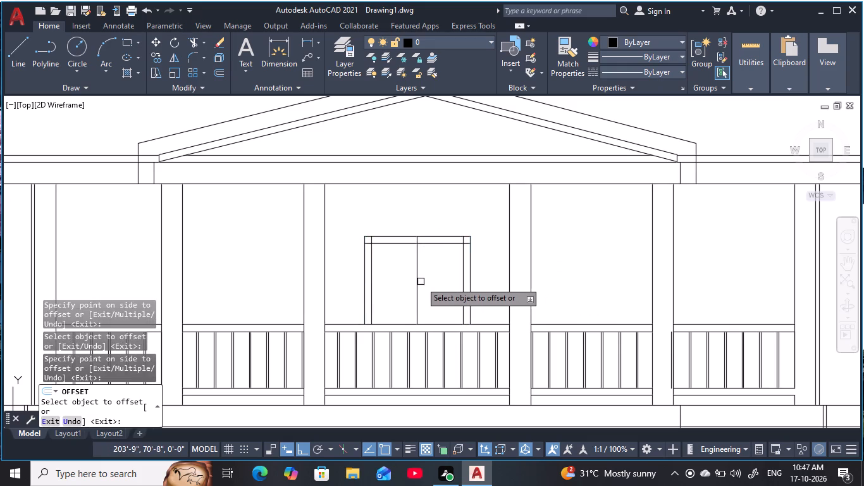
pyautogui.press('Escape')
pyautogui.press('Escape')
pyautogui.press('Escape')
pyautogui.press('Escape')
# Trim the overlapping inner frame lines at both upper door corners and the centre line's piece within the frame head.
pyautogui.scroll(4, 369, 249)
pyautogui.press('Escape')
pyautogui.press('Escape')
pyautogui.press('Escape')
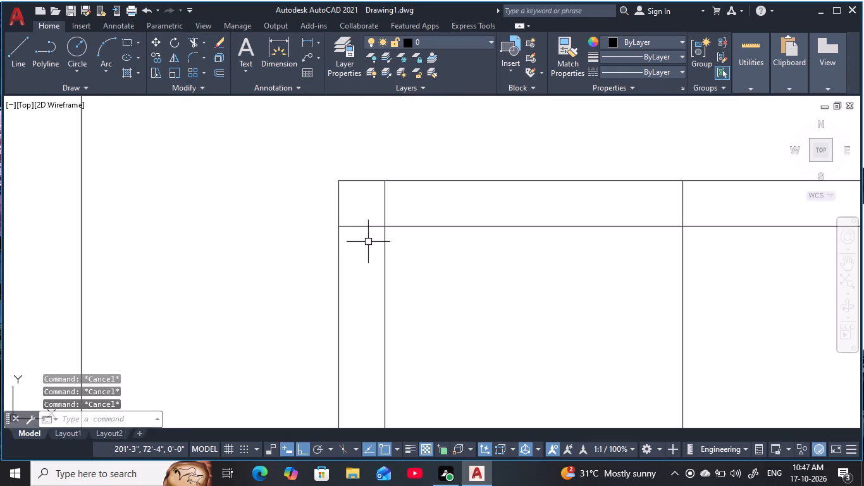
pyautogui.write('tr')
pyautogui.press('space')
pyautogui.moveTo(409, 205); pyautogui.dragTo(359, 242)
pyautogui.scroll(-2, 470, 255)
pyautogui.moveTo(487, 265); pyautogui.dragTo(325, 280, button='middle')
pyautogui.scroll(3, 533, 261)
pyautogui.moveTo(478, 232); pyautogui.dragTo(519, 294)
pyautogui.scroll(-2, 207, 271)
pyautogui.moveTo(235, 267); pyautogui.dragTo(537, 183, button='middle')
pyautogui.scroll(2, 435, 173)
pyautogui.moveTo(470, 168); pyautogui.dragTo(434, 175)
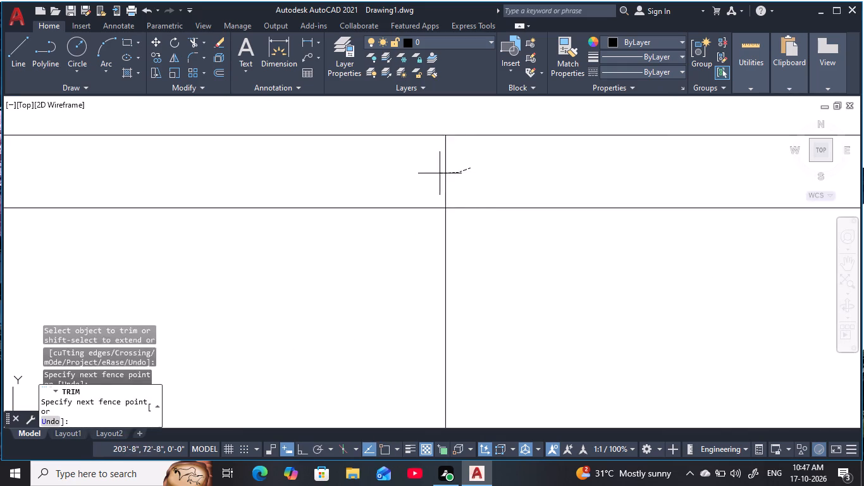
pyautogui.moveTo(434, 175); pyautogui.dragTo(424, 175)
pyautogui.scroll(-3, 484, 223)
pyautogui.moveTo(510, 238); pyautogui.dragTo(476, 182, button='middle')
pyautogui.press('Escape')
pyautogui.press('Escape')
pyautogui.press('Escape')
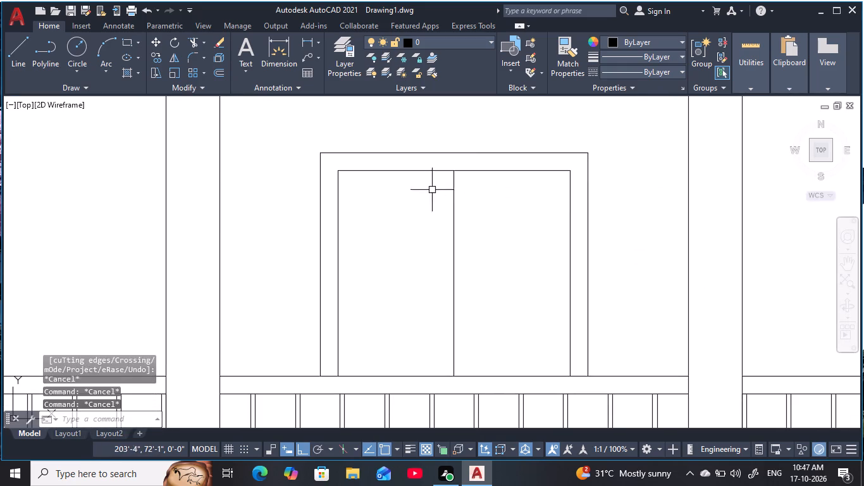
pyautogui.press('Escape')
pyautogui.scroll(-2, 426, 206)
pyautogui.moveTo(436, 227); pyautogui.dragTo(415, 215, button='middle')
pyautogui.press('Escape')
pyautogui.press('Escape')
pyautogui.press('Escape')
pyautogui.press('Escape')
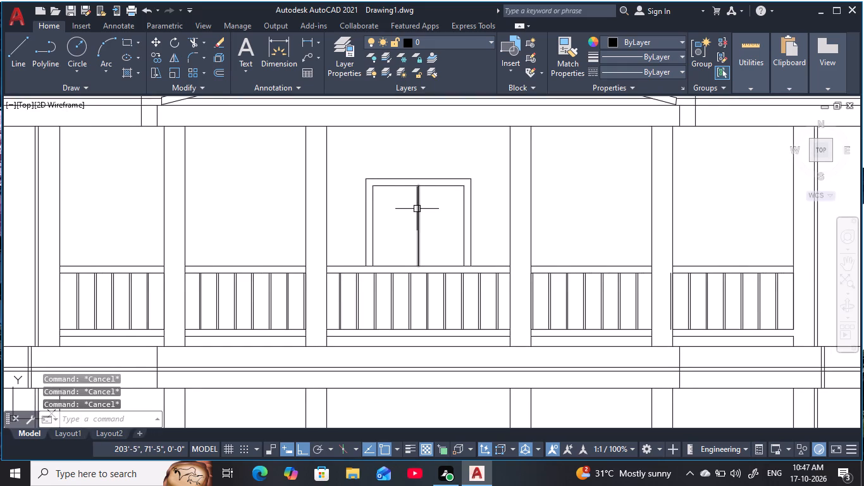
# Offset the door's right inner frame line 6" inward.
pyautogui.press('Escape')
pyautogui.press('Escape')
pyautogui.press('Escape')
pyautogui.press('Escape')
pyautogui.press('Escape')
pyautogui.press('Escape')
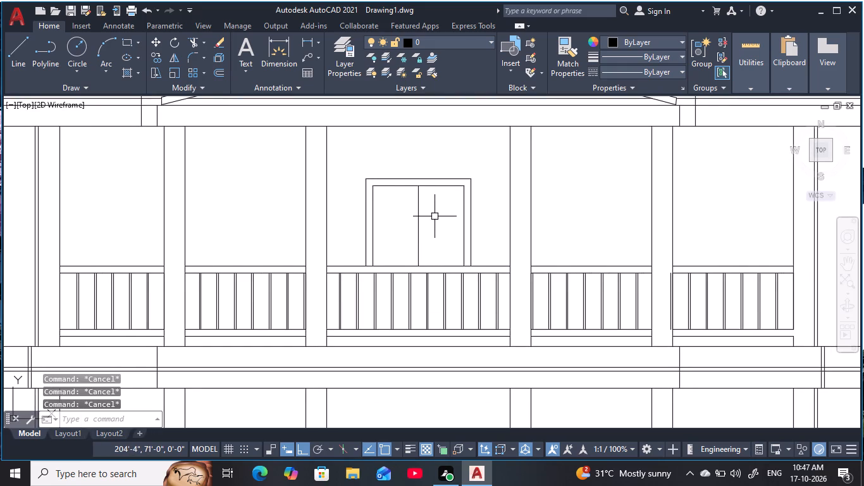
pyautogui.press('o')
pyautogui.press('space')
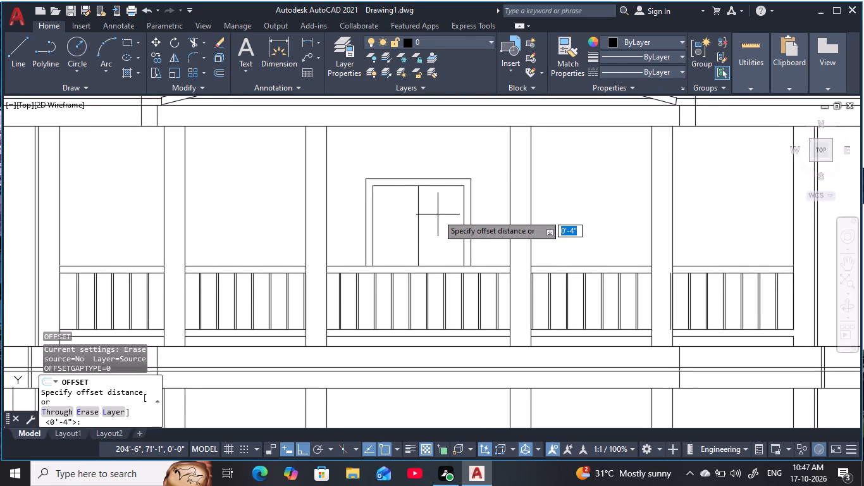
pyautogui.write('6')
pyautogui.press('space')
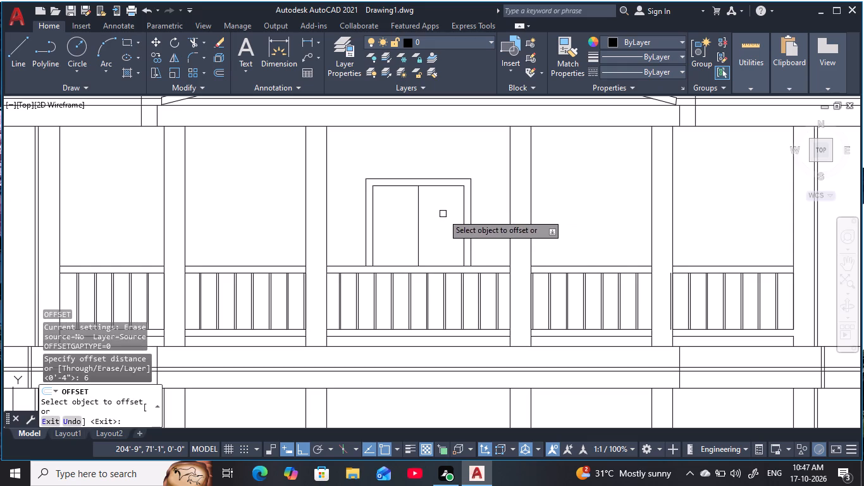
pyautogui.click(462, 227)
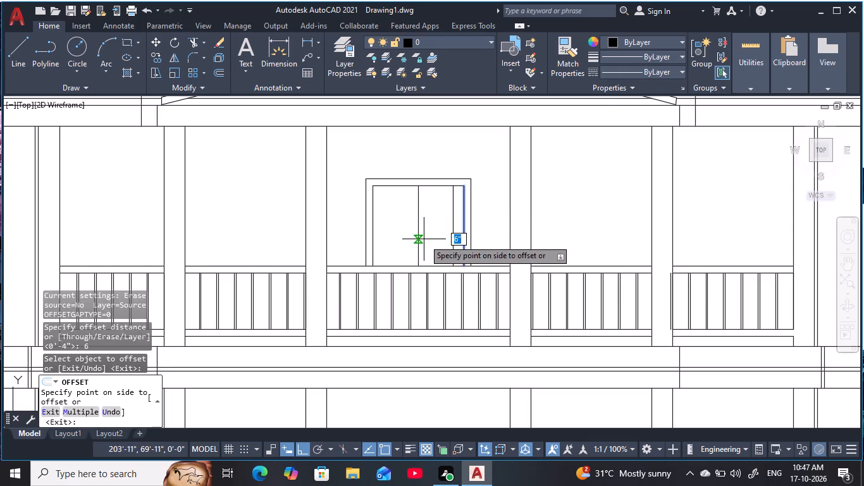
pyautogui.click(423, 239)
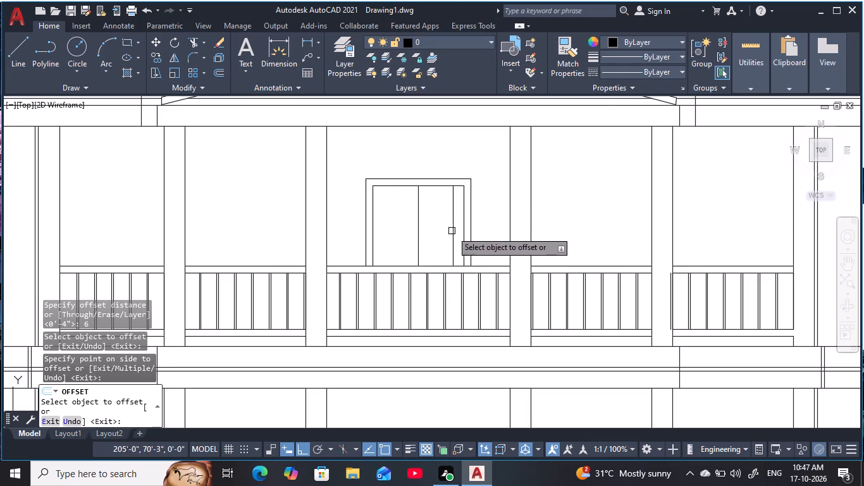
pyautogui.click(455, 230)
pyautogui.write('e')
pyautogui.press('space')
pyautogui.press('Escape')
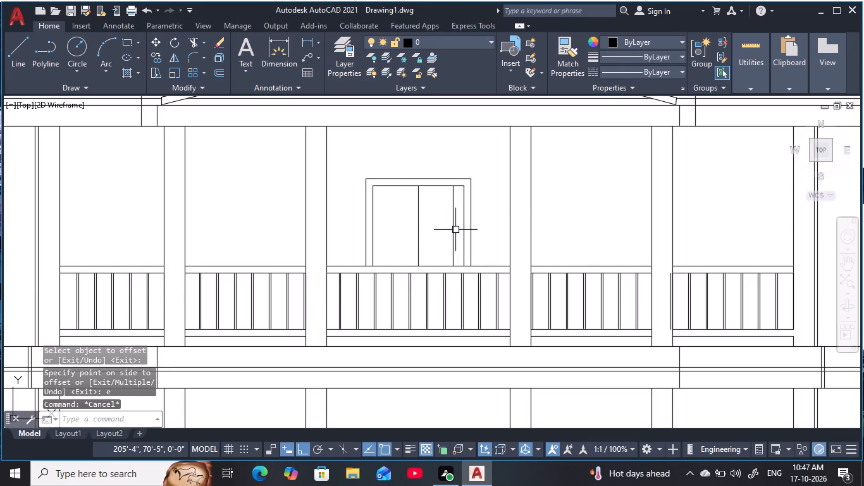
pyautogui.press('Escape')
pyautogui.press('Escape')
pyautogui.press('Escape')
# Offset the door's right inner frame line 9" towards the centre line.
pyautogui.write('o')
pyautogui.press('space')
pyautogui.write('9')
pyautogui.press('space')
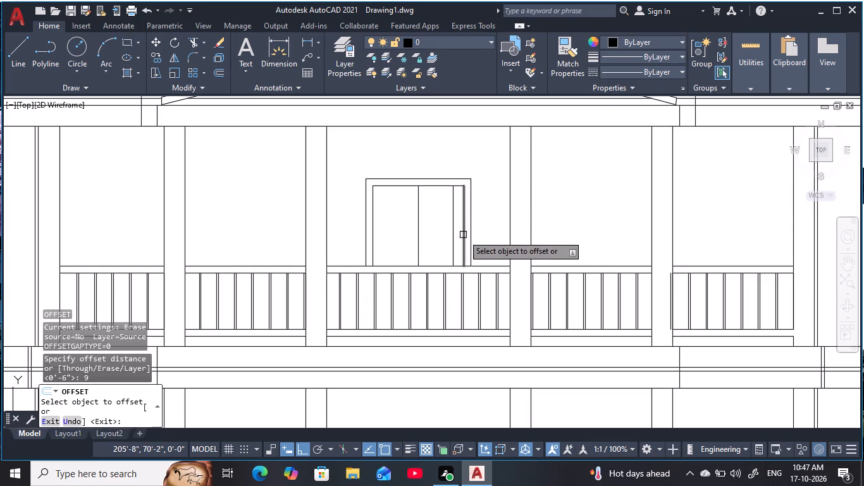
pyautogui.click(464, 238)
pyautogui.click(425, 247)
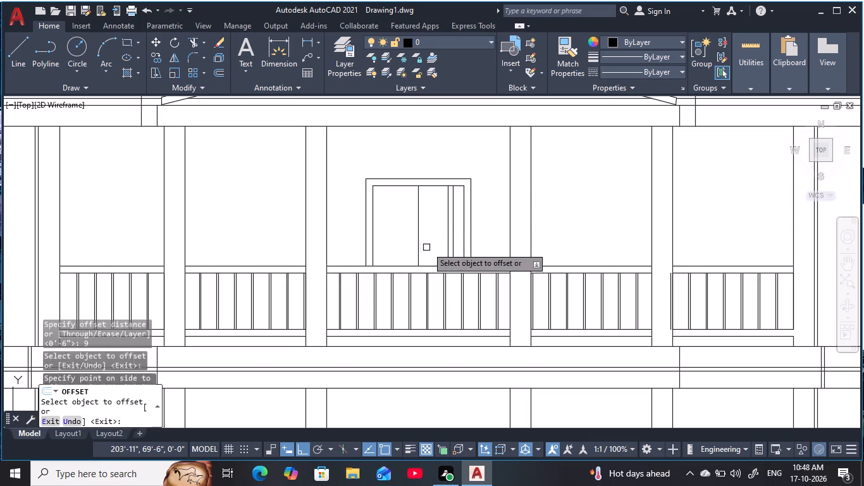
pyautogui.press('Escape')
pyautogui.press('Escape')
pyautogui.press('Escape')
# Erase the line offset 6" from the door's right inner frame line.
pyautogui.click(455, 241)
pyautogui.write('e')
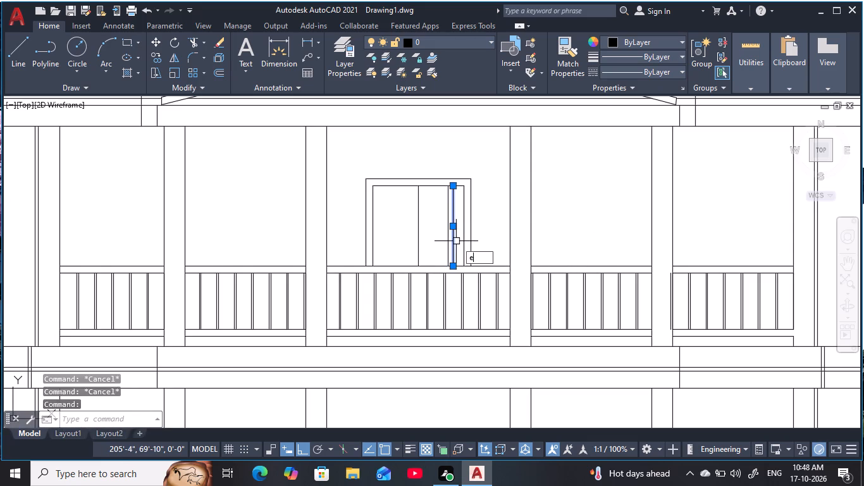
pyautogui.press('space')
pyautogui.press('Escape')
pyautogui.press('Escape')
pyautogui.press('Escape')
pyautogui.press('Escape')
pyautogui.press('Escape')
# Offset the door's left inner frame line and inner head line 9" inward to outline the glazed panel.
pyautogui.write('o 9')
pyautogui.press('space')
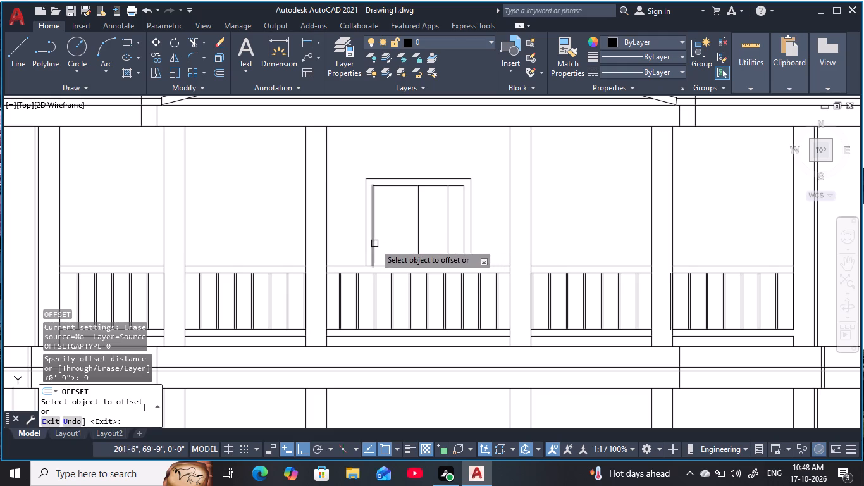
pyautogui.click(374, 244)
pyautogui.click(429, 237)
pyautogui.click(397, 187)
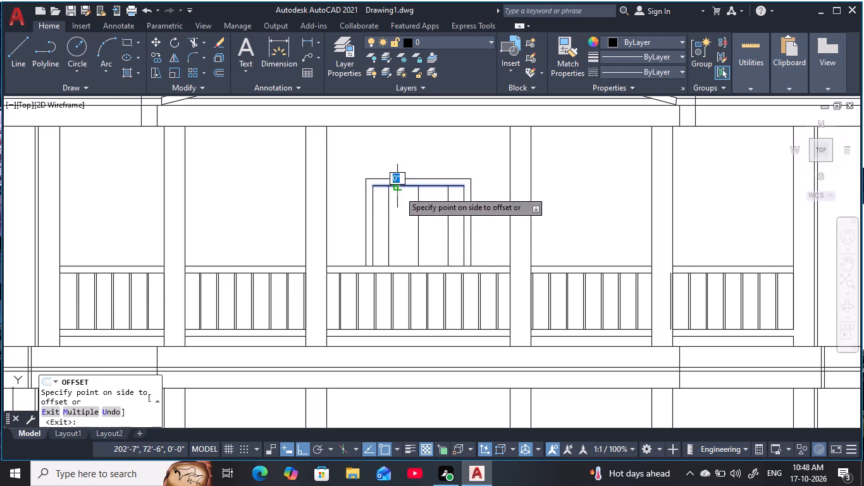
pyautogui.click(411, 242)
pyautogui.press('Escape')
pyautogui.press('Escape')
pyautogui.press('Escape')
pyautogui.press('Escape')
pyautogui.press('Escape')
# Trim the overlapping panel lines at both upper corners and the centre line's piece above the panel's head line.
pyautogui.press('t')
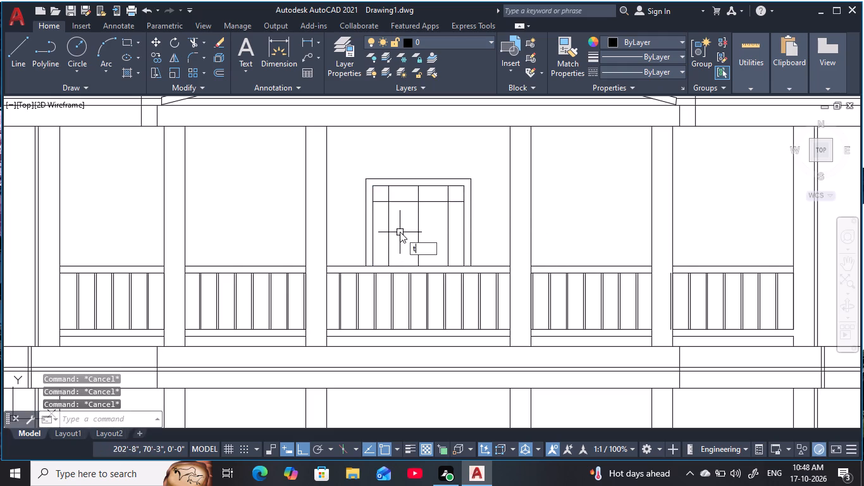
pyautogui.press('r')
pyautogui.press('space')
pyautogui.scroll(3, 386, 203)
pyautogui.moveTo(404, 173); pyautogui.dragTo(368, 217)
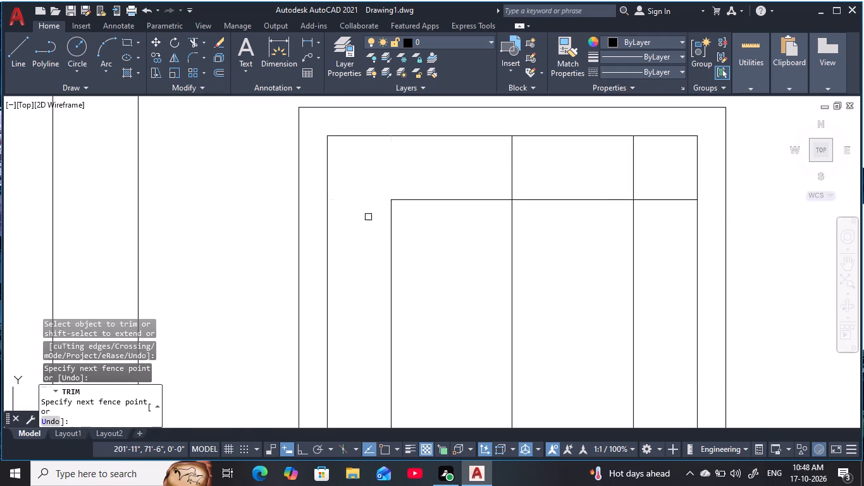
pyautogui.moveTo(603, 173); pyautogui.dragTo(652, 214)
pyautogui.scroll(-2, 569, 241)
pyautogui.moveTo(555, 213); pyautogui.dragTo(535, 215)
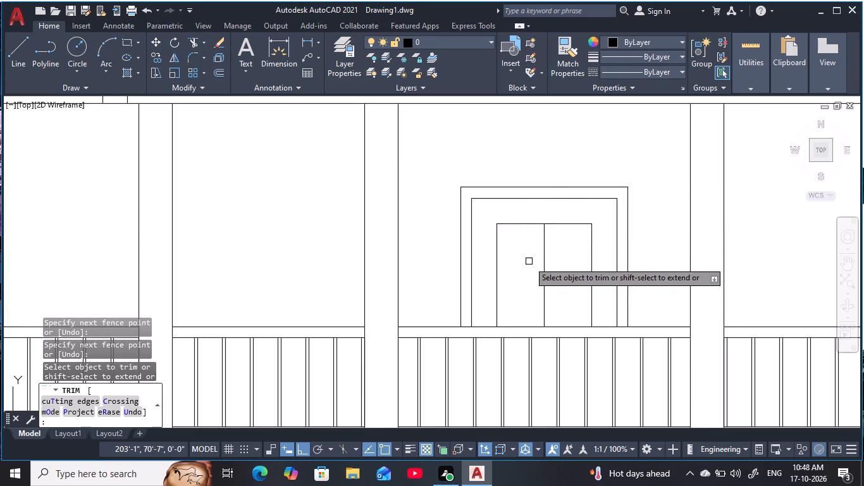
pyautogui.press('Escape')
pyautogui.press('Escape')
pyautogui.press('Escape')
pyautogui.press('Escape')
pyautogui.press('Escape')
pyautogui.press('Escape')
pyautogui.press('Escape')
pyautogui.press('Escape')
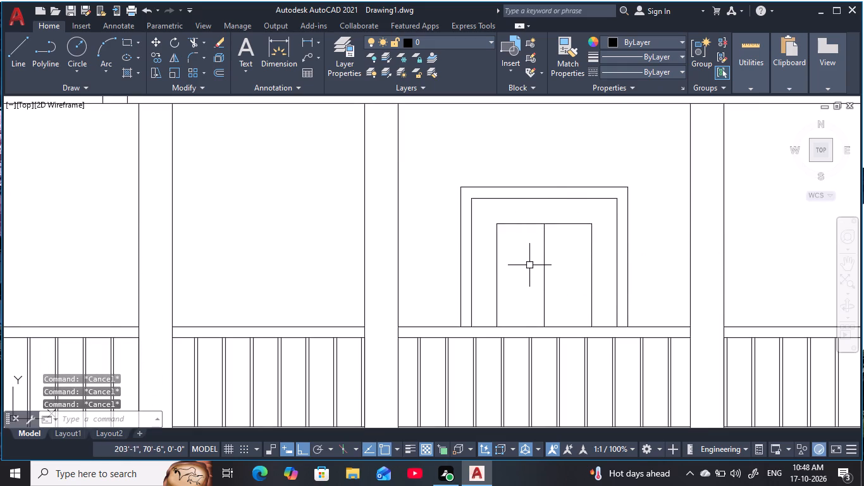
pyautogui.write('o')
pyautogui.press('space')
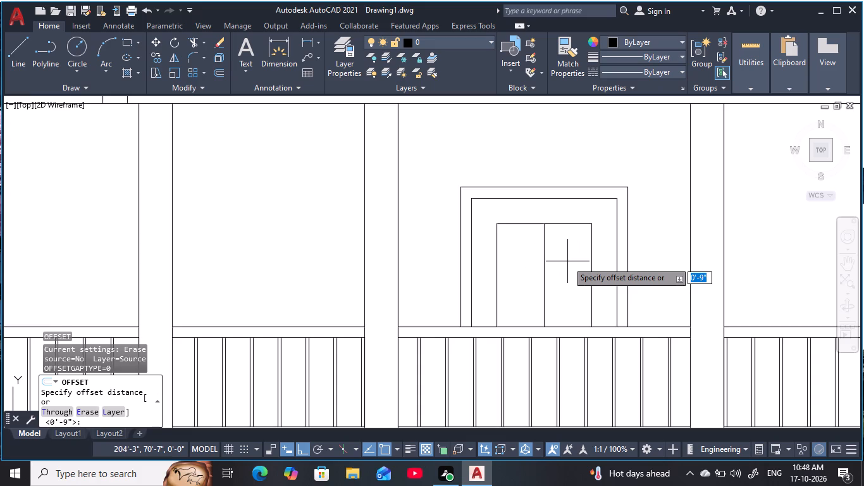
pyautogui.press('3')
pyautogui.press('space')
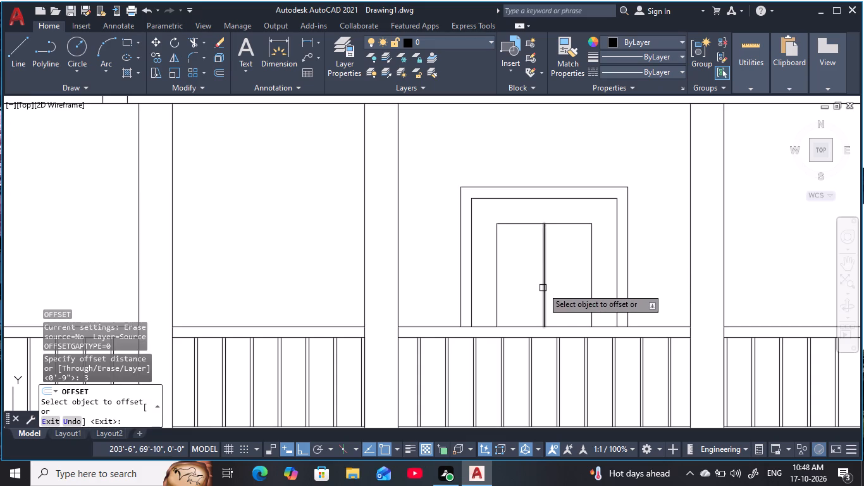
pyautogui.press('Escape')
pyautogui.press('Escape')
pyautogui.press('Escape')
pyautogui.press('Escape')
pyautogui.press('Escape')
# Offset the door's centre line twice to each side at 6" spacing to form the panel's vertical bars.
pyautogui.write('o 6')
pyautogui.press('space')
pyautogui.click(545, 292)
pyautogui.click(517, 307)
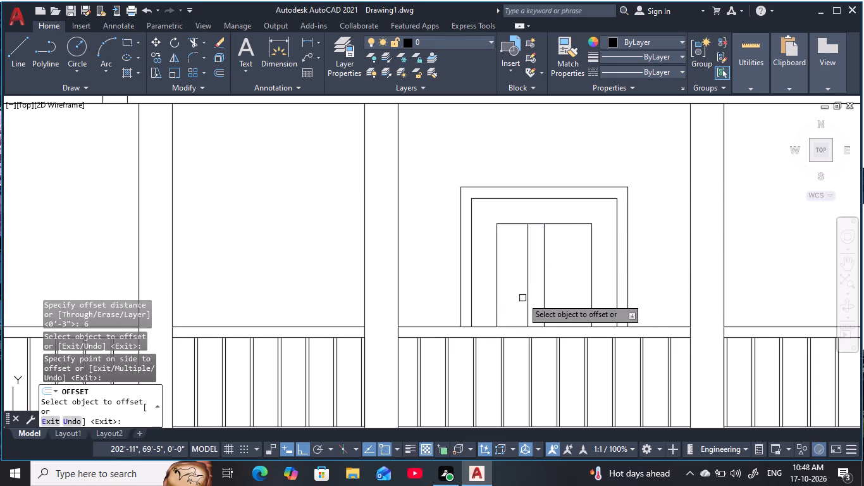
pyautogui.click(529, 296)
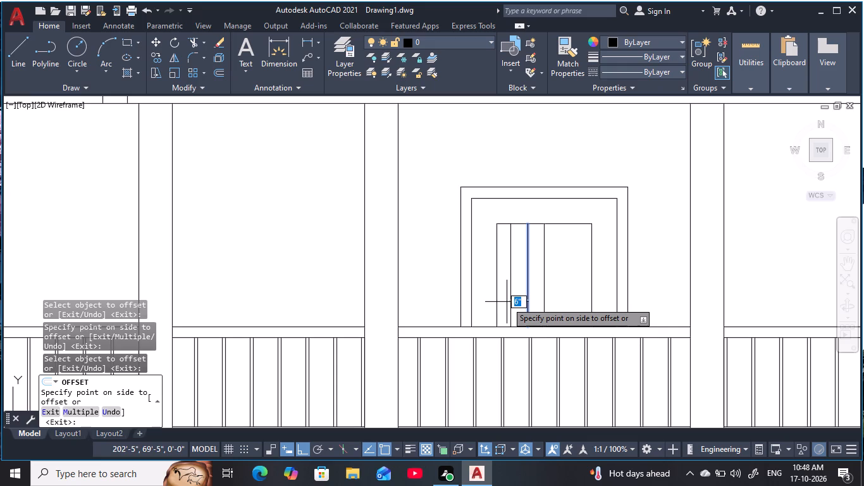
pyautogui.click(507, 302)
pyautogui.click(544, 295)
pyautogui.click(567, 290)
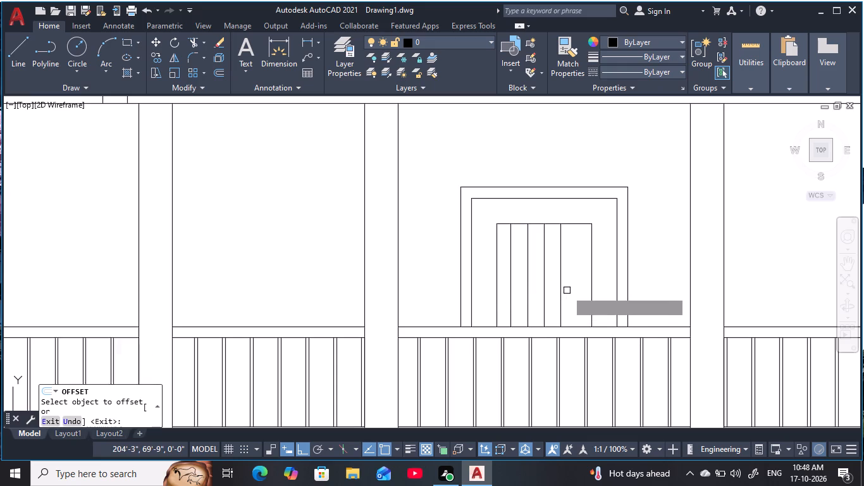
pyautogui.click(562, 295)
pyautogui.click(583, 288)
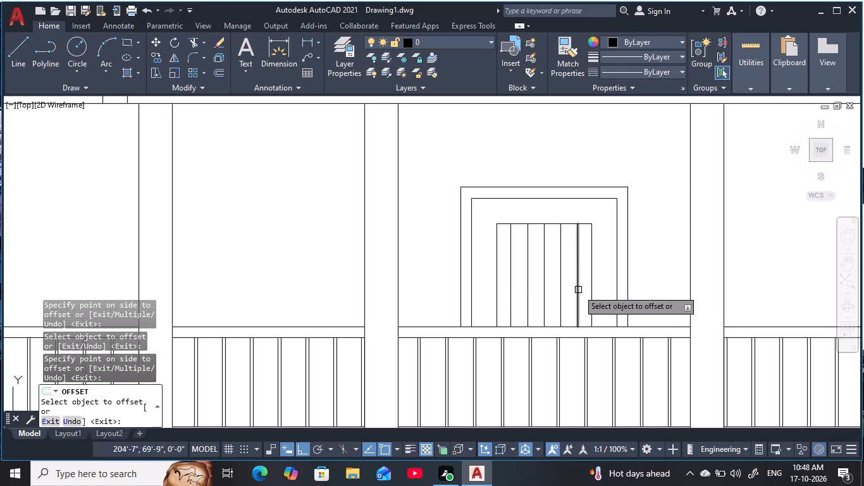
pyautogui.press('Escape')
pyautogui.press('Escape')
pyautogui.press('Escape')
pyautogui.press('Escape')
pyautogui.press('Escape')
pyautogui.press('Escape')
pyautogui.press('Escape')
pyautogui.press('Escape')
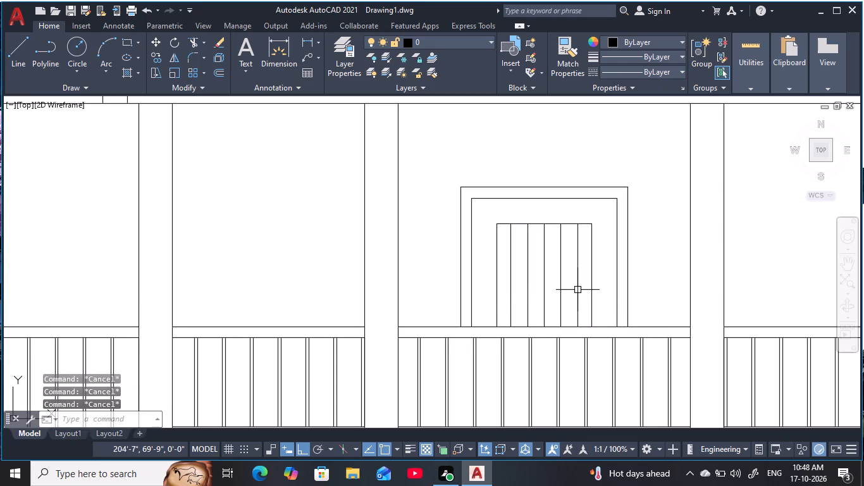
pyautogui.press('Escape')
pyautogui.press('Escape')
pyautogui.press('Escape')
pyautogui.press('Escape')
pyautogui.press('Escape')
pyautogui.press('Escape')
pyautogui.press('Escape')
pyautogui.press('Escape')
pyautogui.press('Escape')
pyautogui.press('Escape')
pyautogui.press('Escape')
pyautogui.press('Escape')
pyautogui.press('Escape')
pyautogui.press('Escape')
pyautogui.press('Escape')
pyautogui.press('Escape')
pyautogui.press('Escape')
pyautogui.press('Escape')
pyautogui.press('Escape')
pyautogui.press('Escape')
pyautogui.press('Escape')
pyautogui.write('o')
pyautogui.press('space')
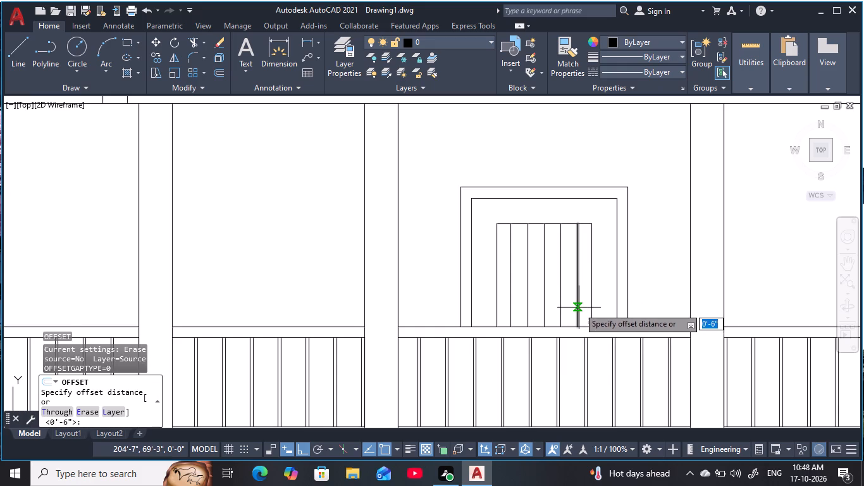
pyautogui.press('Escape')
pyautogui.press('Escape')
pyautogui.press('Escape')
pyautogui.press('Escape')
# Offset the panel's head line downward five times at 6" spacing to form the horizontal bars.
pyautogui.write('o 6')
pyautogui.press('space')
pyautogui.click(552, 225)
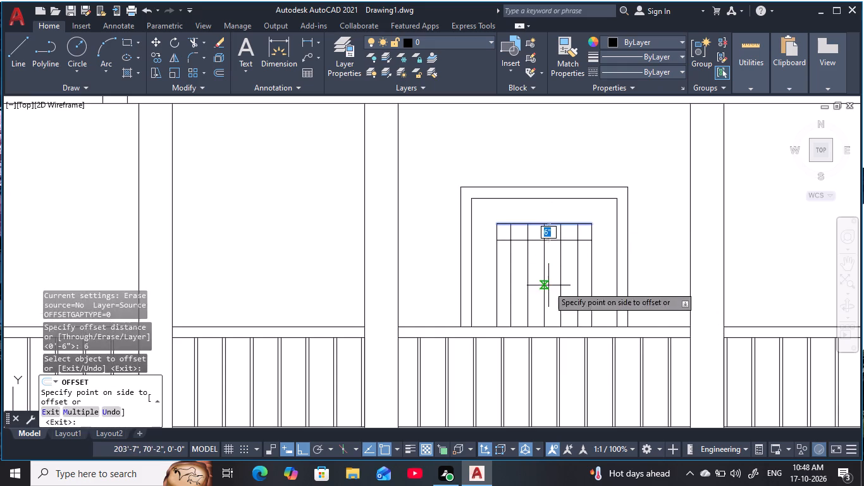
pyautogui.click(548, 292)
pyautogui.click(550, 243)
pyautogui.click(553, 296)
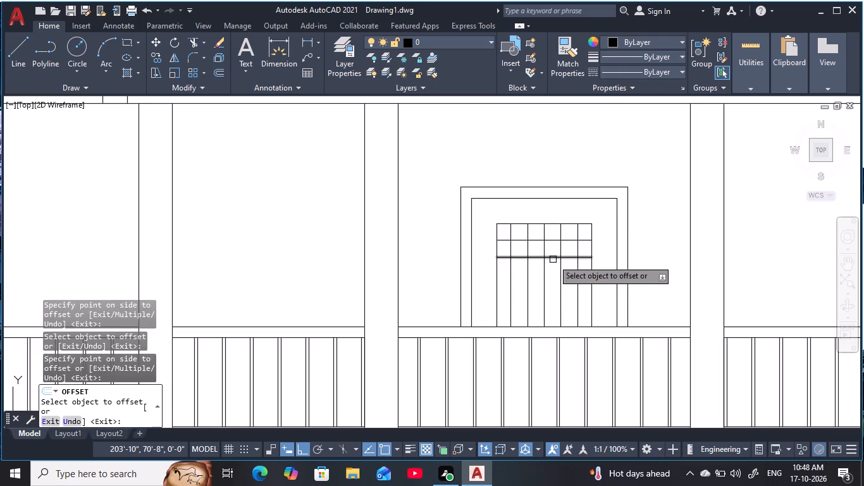
pyautogui.click(553, 259)
pyautogui.click(557, 305)
pyautogui.click(554, 272)
pyautogui.click(559, 317)
pyautogui.click(552, 290)
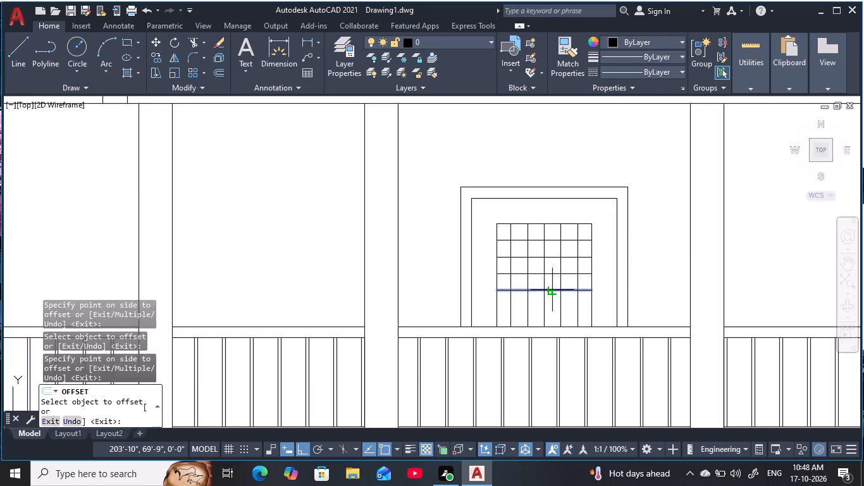
pyautogui.click(555, 313)
pyautogui.press('Escape')
pyautogui.press('Escape')
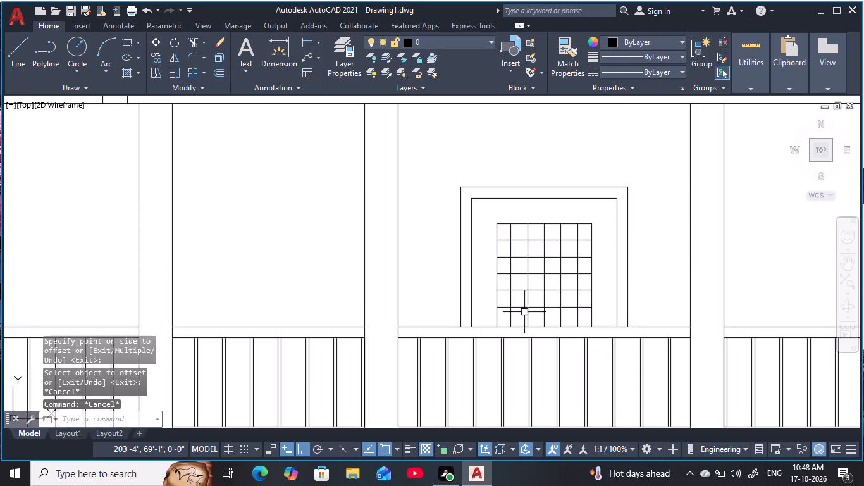
pyautogui.press('Escape')
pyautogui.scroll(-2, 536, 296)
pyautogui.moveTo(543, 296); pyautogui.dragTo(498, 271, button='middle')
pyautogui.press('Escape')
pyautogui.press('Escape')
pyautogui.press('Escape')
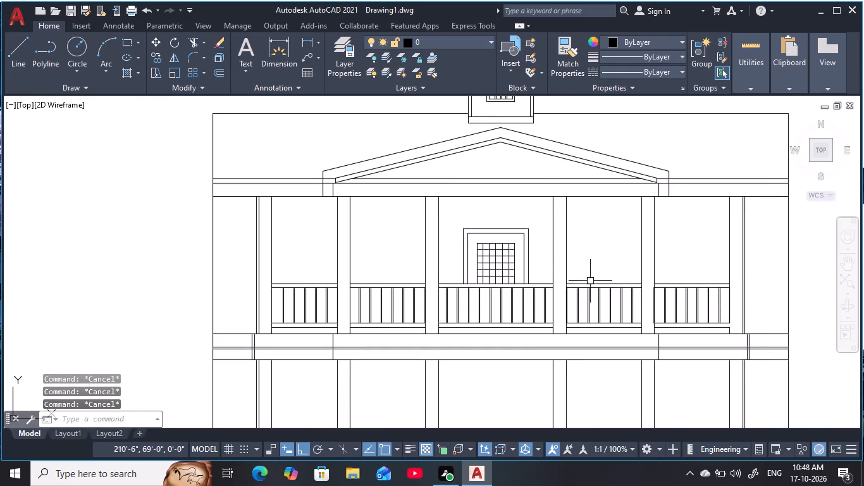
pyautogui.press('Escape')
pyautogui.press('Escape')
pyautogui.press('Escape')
# Trim the bar segments diagonally beyond the panel's upper-left and upper-right corner cells, leaving those two squares framed by L-shaped corners.
pyautogui.scroll(3, 512, 275)
pyautogui.middleClick(490, 265)
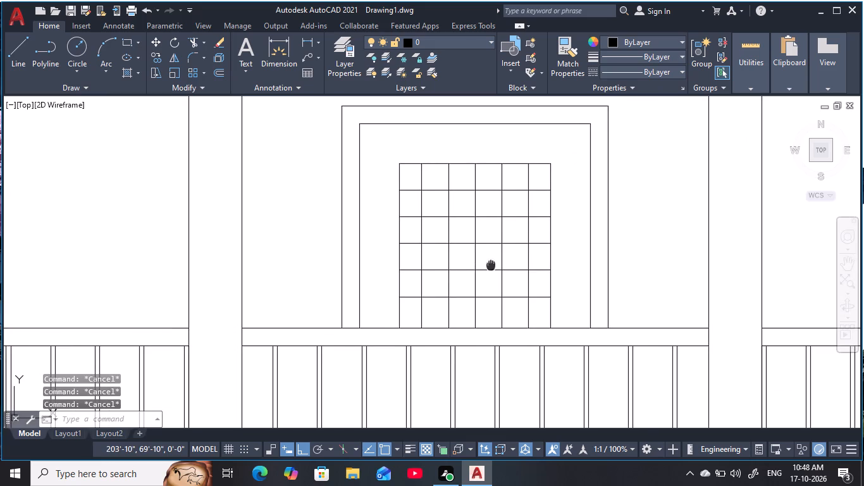
pyautogui.press('Escape')
pyautogui.press('Escape')
pyautogui.press('Escape')
pyautogui.scroll(1, 432, 196)
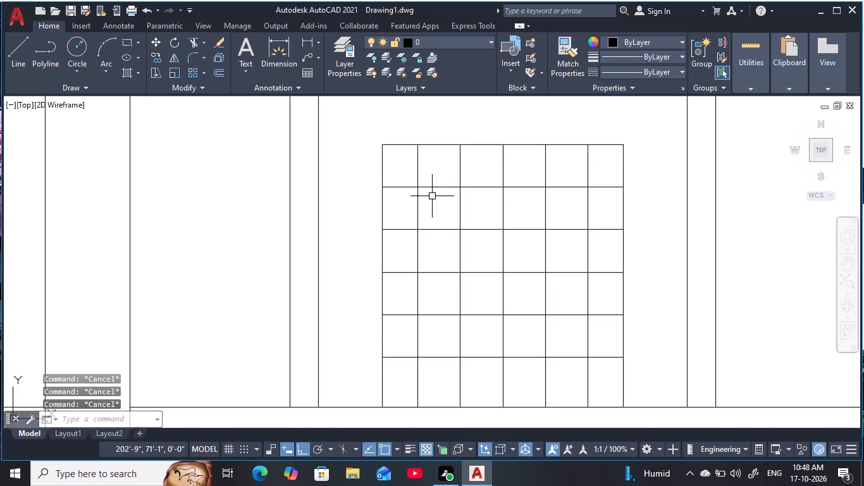
pyautogui.scroll(1, 432, 196)
pyautogui.moveTo(433, 196); pyautogui.dragTo(445, 216, button='middle')
pyautogui.press('Escape')
pyautogui.press('Escape')
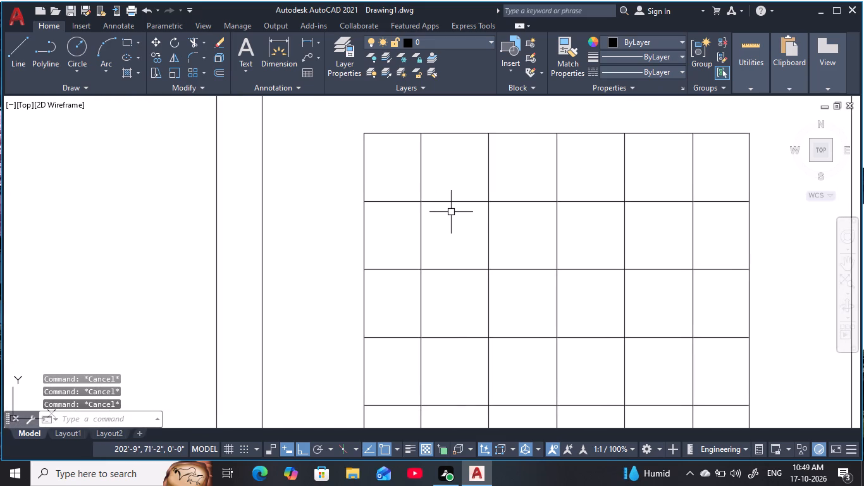
pyautogui.write('tr')
pyautogui.press('space')
pyautogui.moveTo(456, 178); pyautogui.dragTo(421, 230)
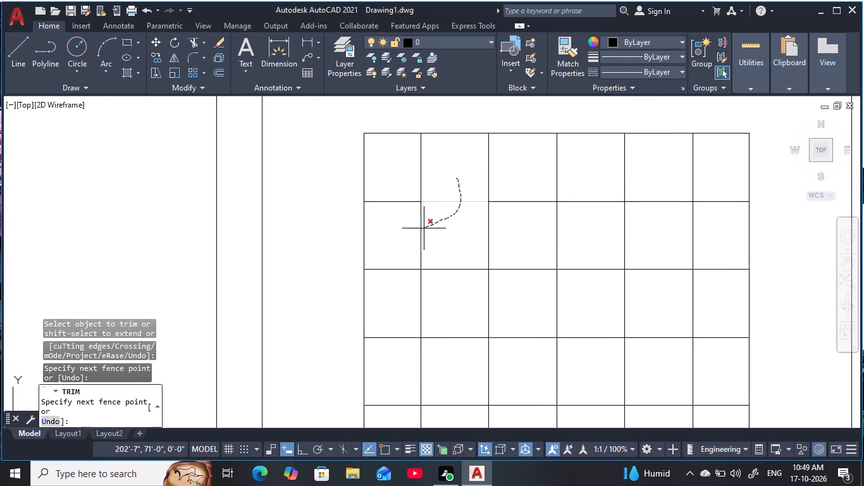
pyautogui.moveTo(421, 230); pyautogui.dragTo(406, 239)
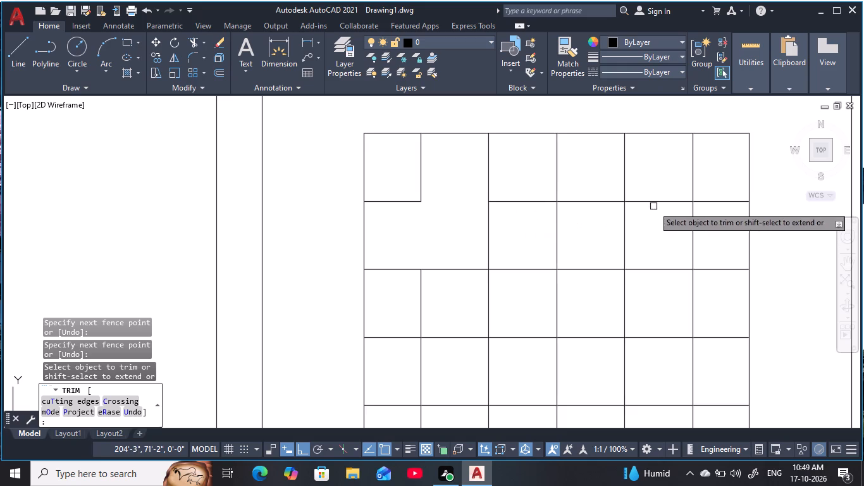
pyautogui.moveTo(669, 187); pyautogui.dragTo(717, 242)
pyautogui.scroll(-1, 702, 251)
pyautogui.moveTo(702, 251); pyautogui.dragTo(691, 242, button='middle')
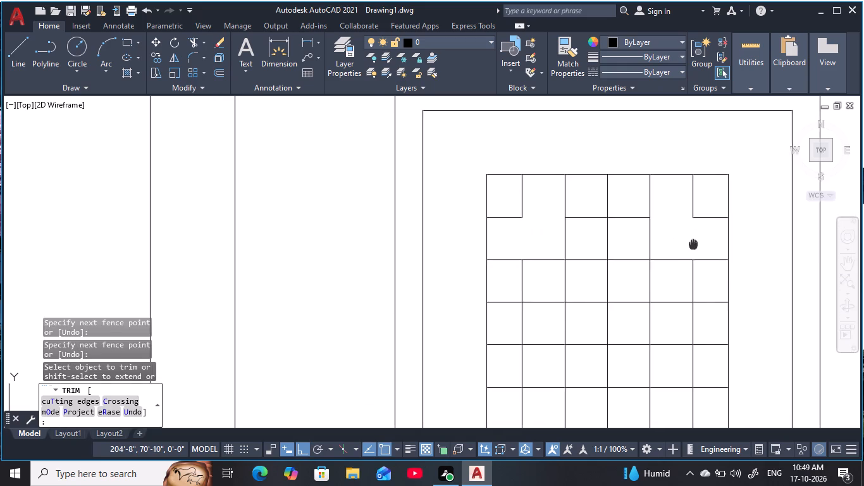
# Trim the first horizontal bar's segment just left of the centre line and the second horizontal bar's segment just right of it.
pyautogui.moveTo(691, 242); pyautogui.dragTo(690, 193, button='middle')
pyautogui.moveTo(589, 173); pyautogui.dragTo(588, 213, button='middle')
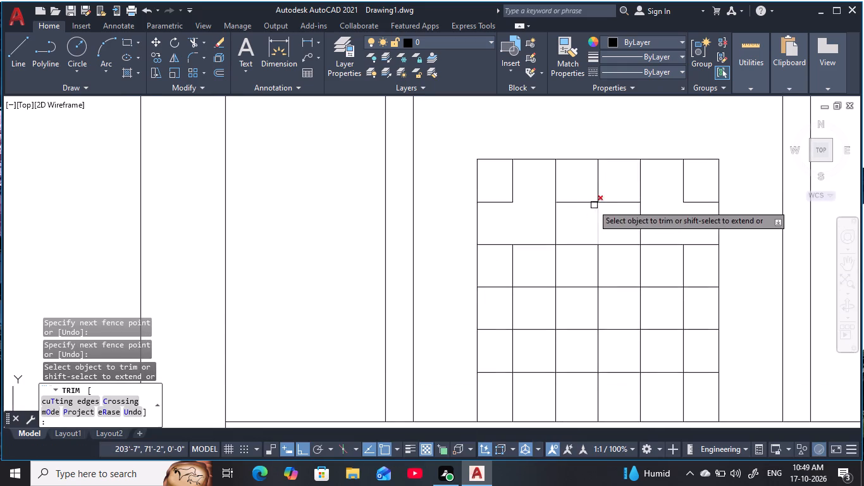
pyautogui.moveTo(576, 192); pyautogui.dragTo(573, 202)
pyautogui.click(571, 219)
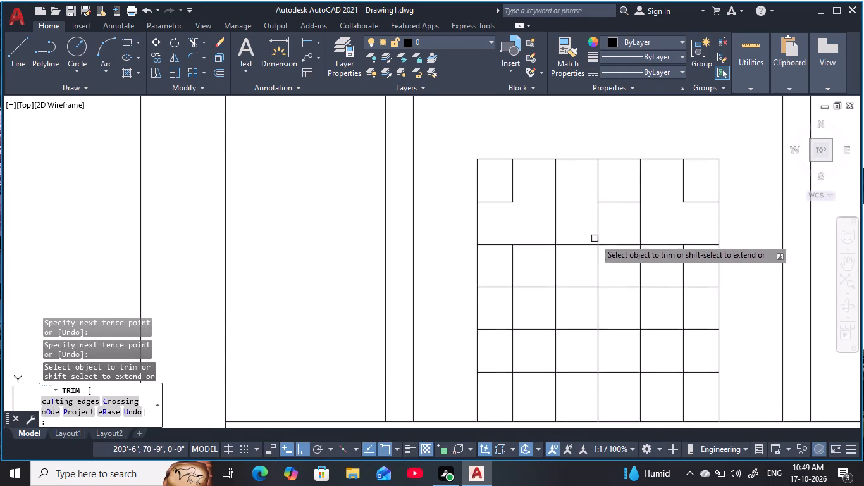
pyautogui.click(612, 229)
pyautogui.click(620, 271)
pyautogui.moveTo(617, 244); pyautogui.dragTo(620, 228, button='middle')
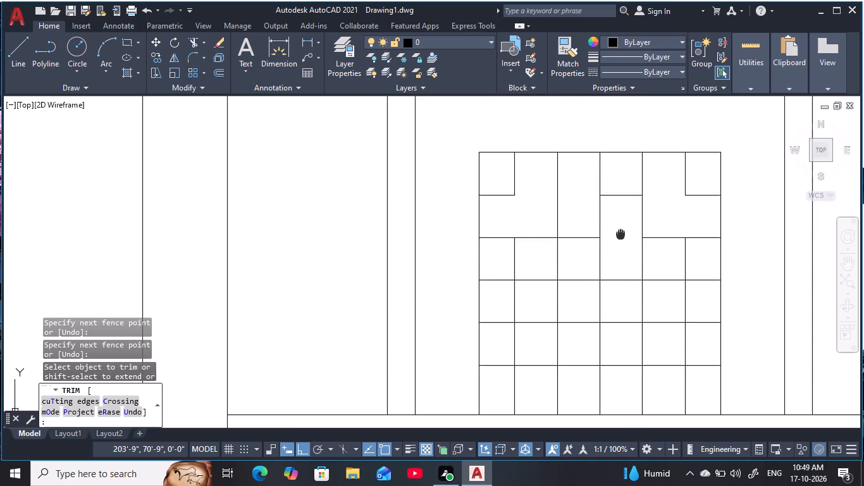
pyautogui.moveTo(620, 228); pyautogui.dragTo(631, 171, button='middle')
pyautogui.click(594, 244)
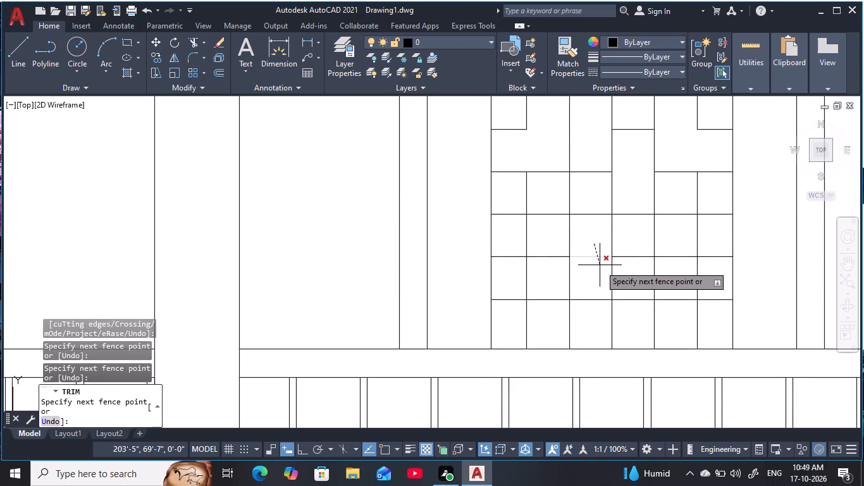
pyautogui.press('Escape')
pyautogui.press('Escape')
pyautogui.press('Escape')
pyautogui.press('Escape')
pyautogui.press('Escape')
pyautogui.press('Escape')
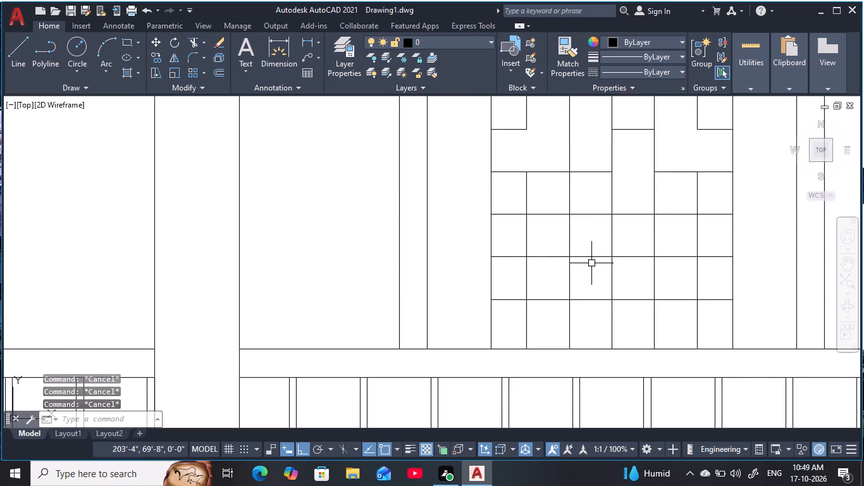
# Trim the bar segments diagonally beyond the panel's lower-left and lower-right corner cells to mirror the upper corners.
pyautogui.write('tr')
pyautogui.press('space')
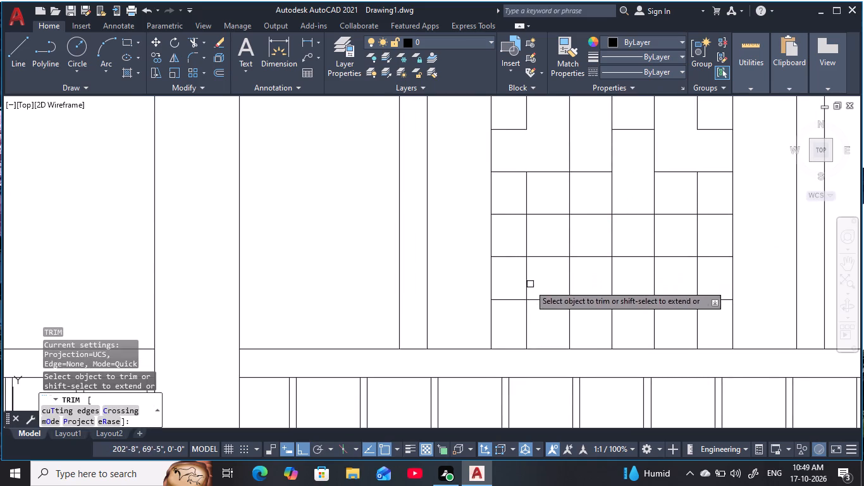
pyautogui.click(518, 280)
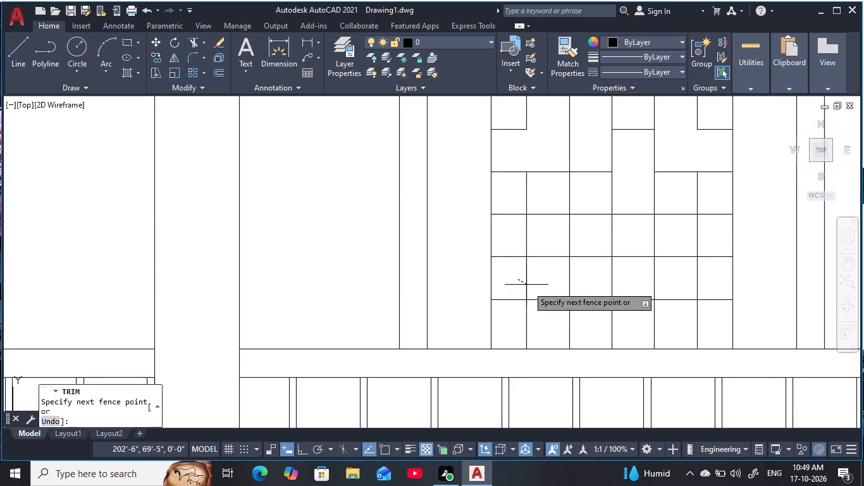
pyautogui.scroll(-1, 549, 306)
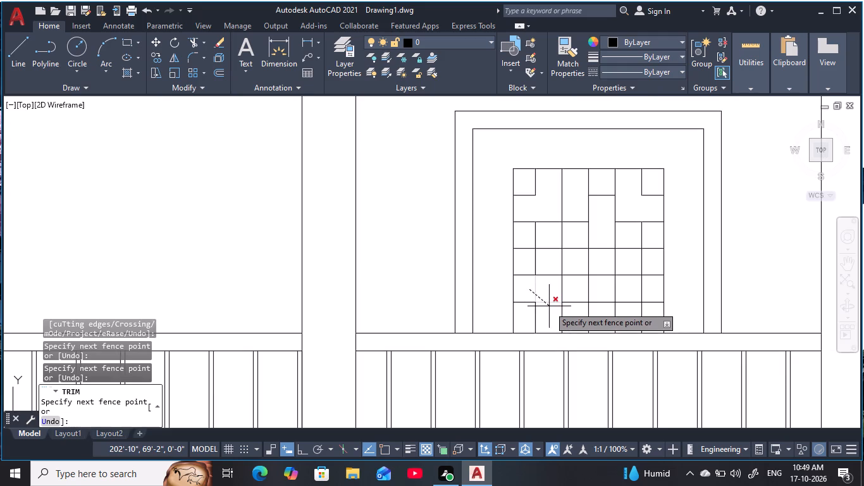
pyautogui.click(552, 304)
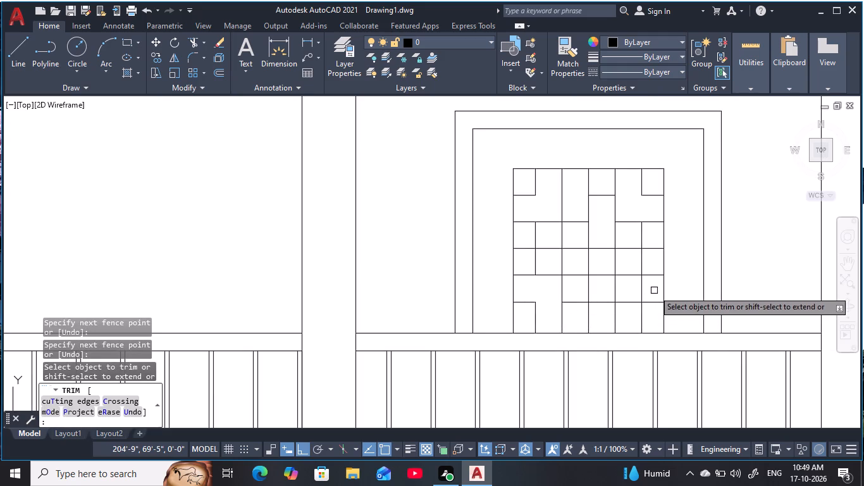
pyautogui.moveTo(654, 290); pyautogui.dragTo(622, 307)
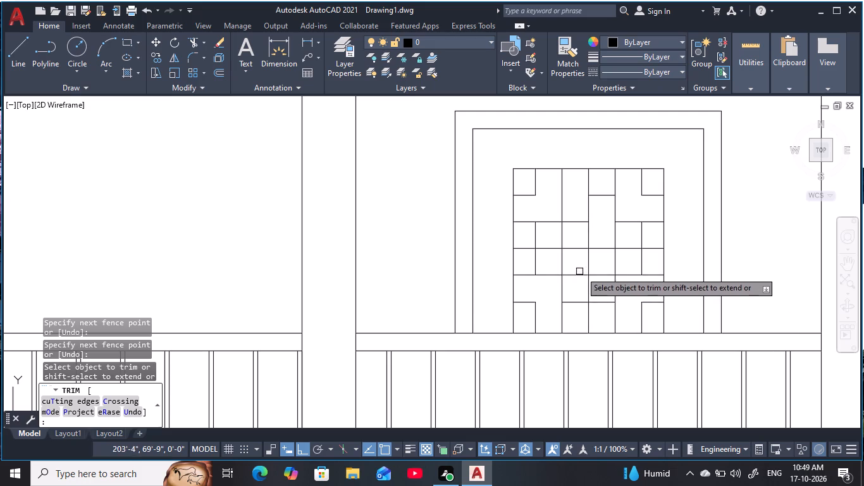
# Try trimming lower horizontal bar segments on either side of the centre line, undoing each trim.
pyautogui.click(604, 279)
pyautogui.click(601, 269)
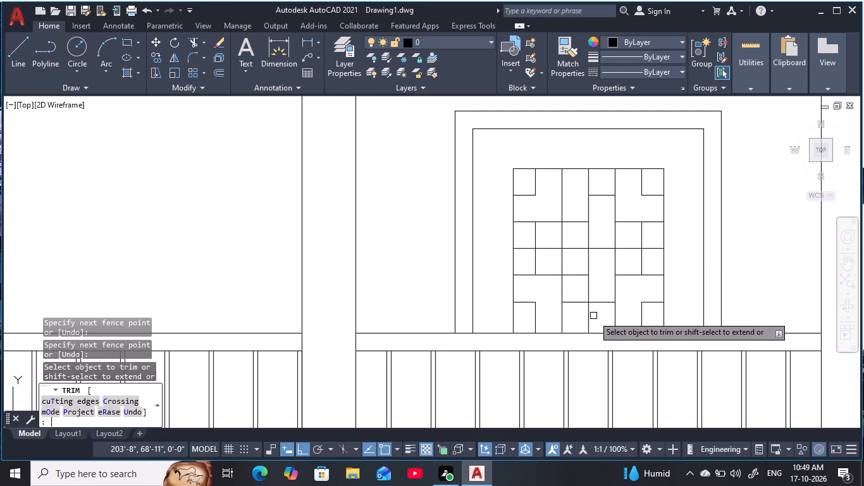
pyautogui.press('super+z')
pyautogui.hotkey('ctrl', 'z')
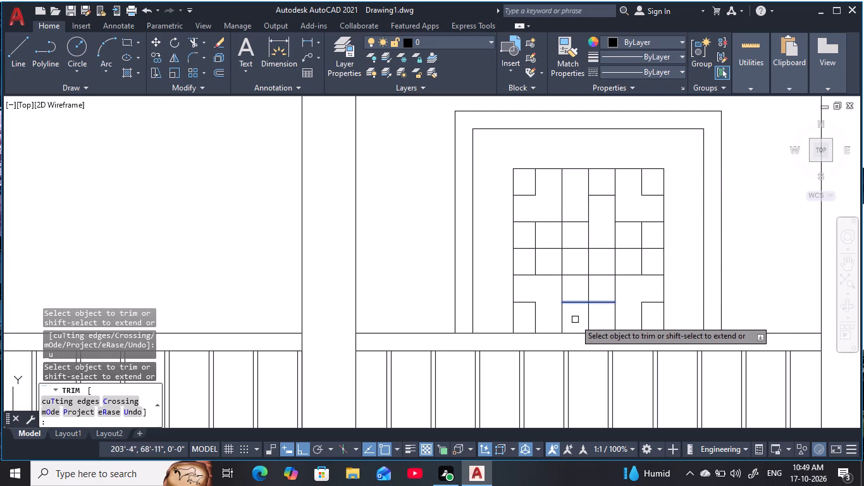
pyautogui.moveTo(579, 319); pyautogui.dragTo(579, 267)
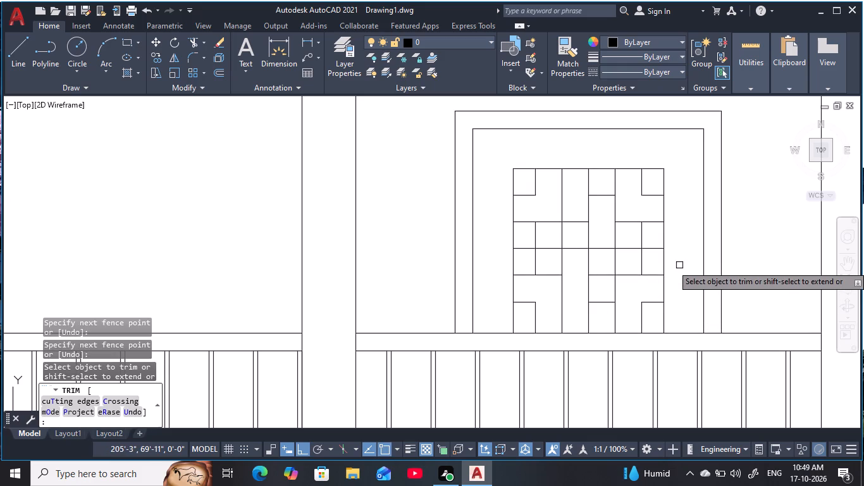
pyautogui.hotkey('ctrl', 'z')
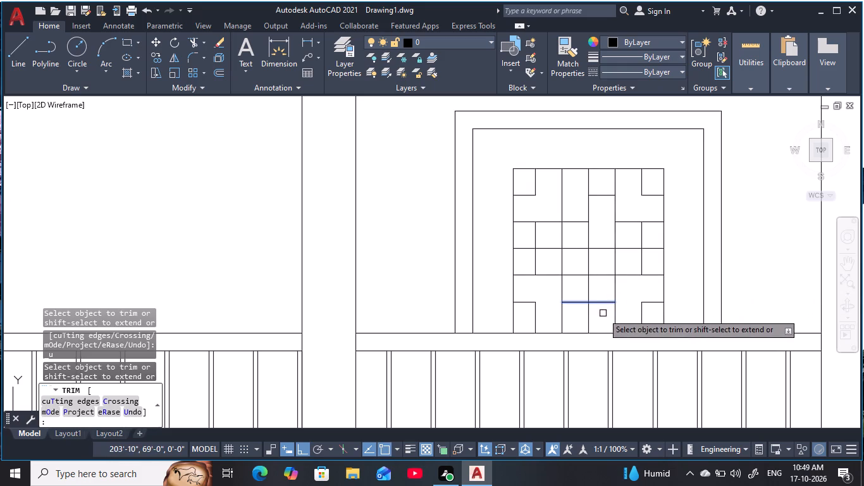
# Trim the fourth and fifth horizontal bars' segments in the column just right of the centre line.
pyautogui.moveTo(603, 313); pyautogui.dragTo(610, 266)
pyautogui.scroll(-1, 612, 293)
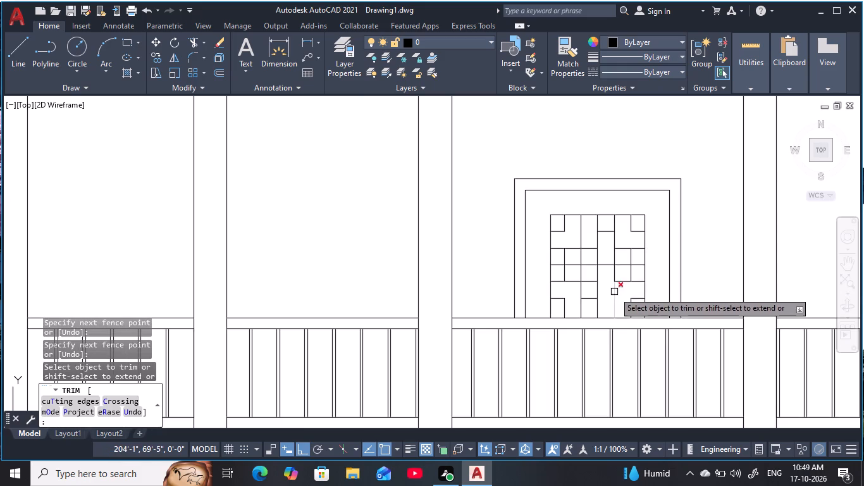
pyautogui.scroll(2, 557, 270)
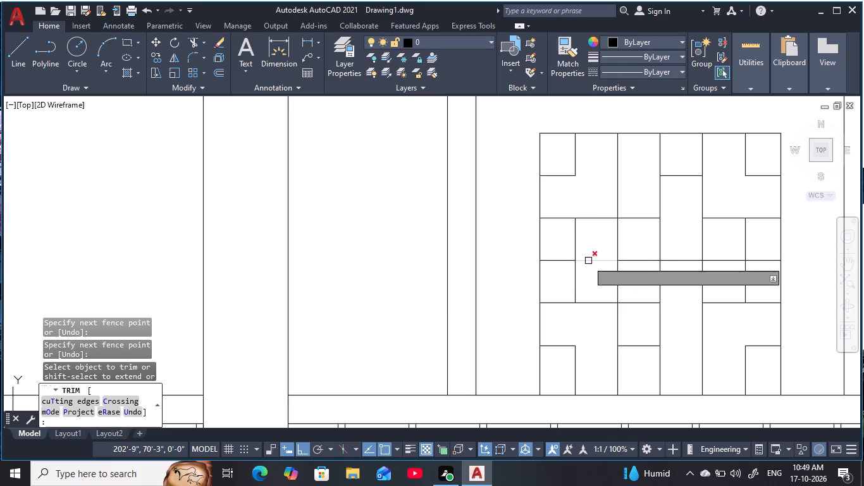
# Trim the vertical bar segments in the third row left of the centre line and the fourth row right of it.
pyautogui.moveTo(560, 247); pyautogui.dragTo(617, 244)
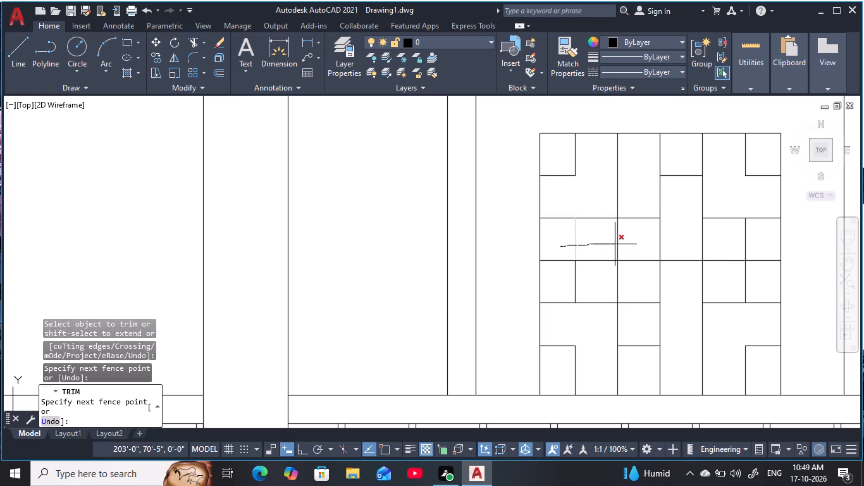
pyautogui.moveTo(617, 244); pyautogui.dragTo(631, 244)
pyautogui.moveTo(653, 251); pyautogui.dragTo(468, 235, button='middle')
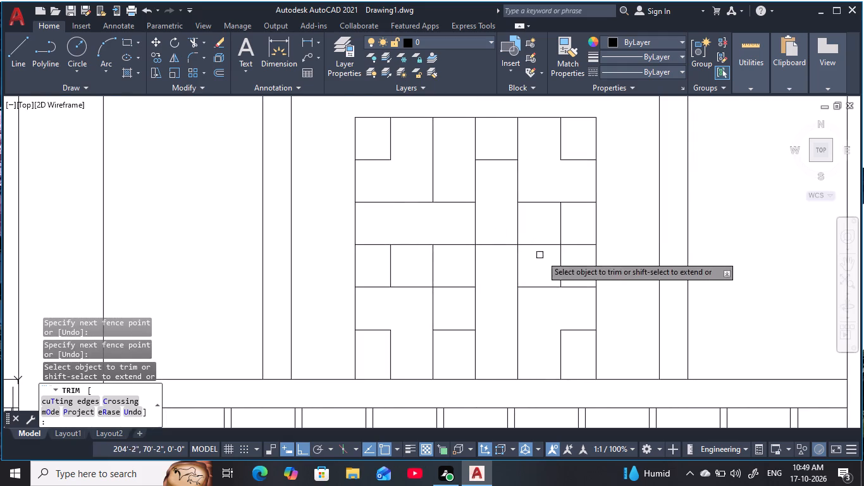
pyautogui.moveTo(571, 265); pyautogui.dragTo(503, 272)
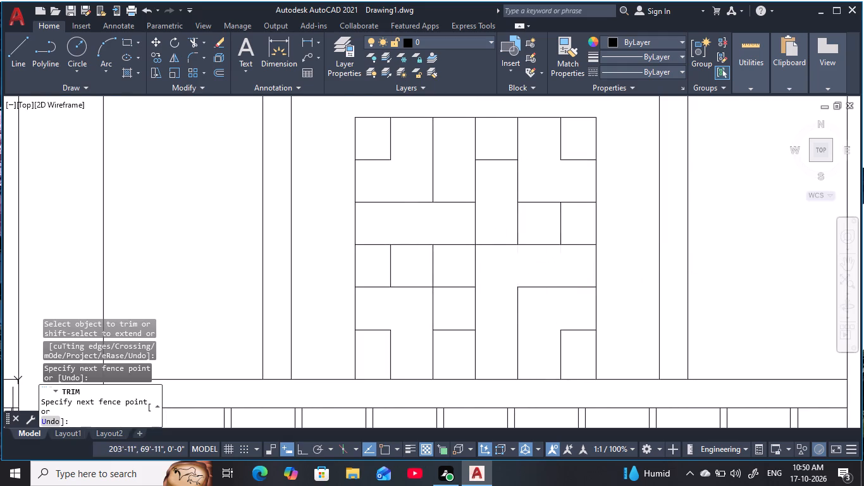
pyautogui.scroll(-2, 503, 291)
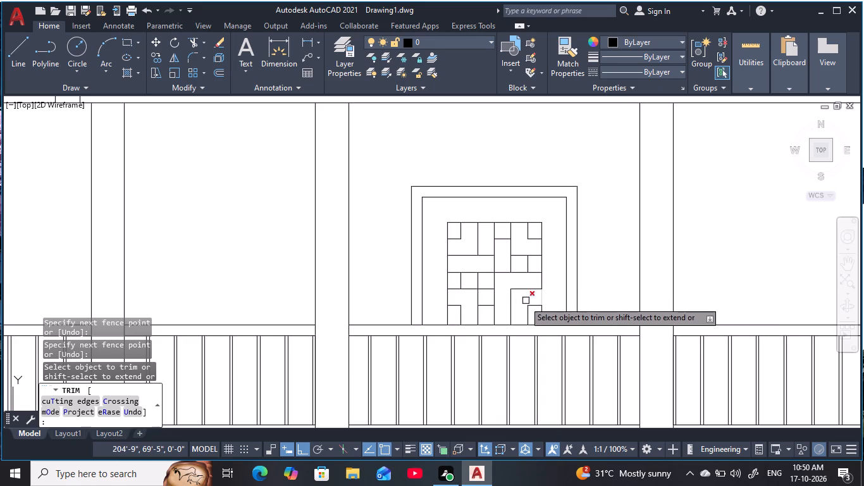
pyautogui.press('Escape')
pyautogui.press('Escape')
pyautogui.press('Escape')
pyautogui.press('Escape')
pyautogui.press('Escape')
pyautogui.press('Escape')
pyautogui.press('Escape')
pyautogui.press('Escape')
pyautogui.press('Escape')
pyautogui.press('Escape')
pyautogui.press('Escape')
pyautogui.press('Escape')
pyautogui.press('Escape')
pyautogui.press('Escape')
pyautogui.press('Escape')
pyautogui.press('Escape')
pyautogui.press('Escape')
pyautogui.press('Escape')
pyautogui.press('Escape')
pyautogui.press('Escape')
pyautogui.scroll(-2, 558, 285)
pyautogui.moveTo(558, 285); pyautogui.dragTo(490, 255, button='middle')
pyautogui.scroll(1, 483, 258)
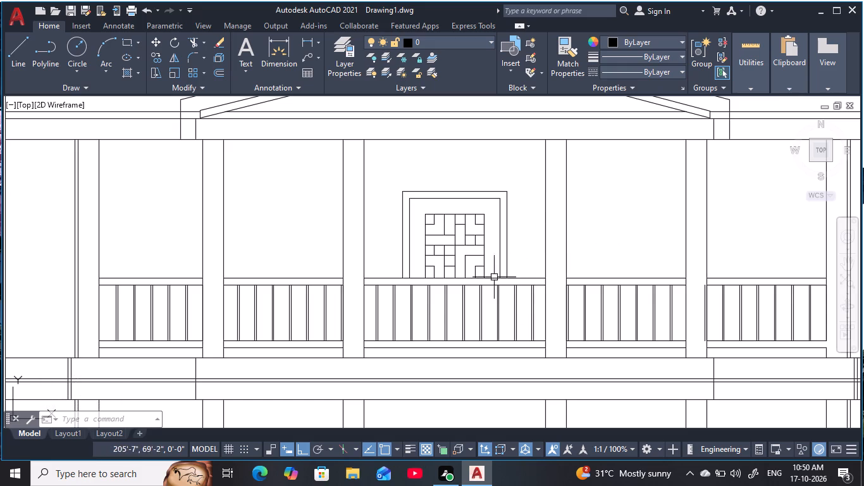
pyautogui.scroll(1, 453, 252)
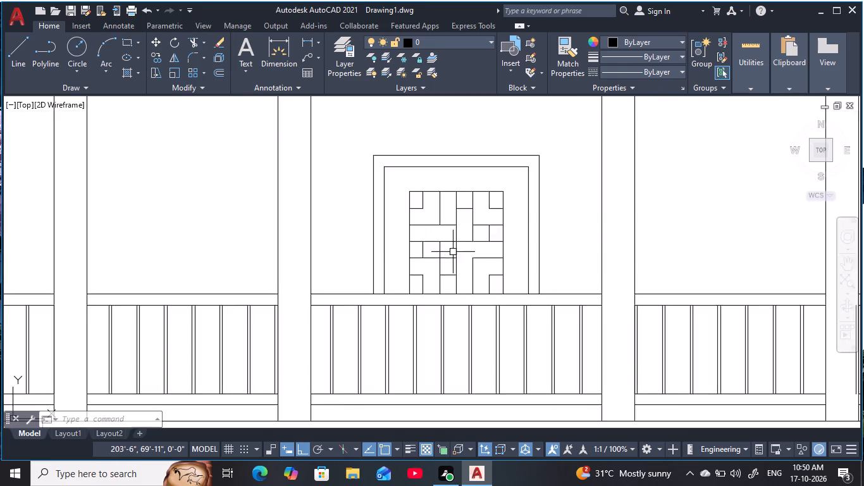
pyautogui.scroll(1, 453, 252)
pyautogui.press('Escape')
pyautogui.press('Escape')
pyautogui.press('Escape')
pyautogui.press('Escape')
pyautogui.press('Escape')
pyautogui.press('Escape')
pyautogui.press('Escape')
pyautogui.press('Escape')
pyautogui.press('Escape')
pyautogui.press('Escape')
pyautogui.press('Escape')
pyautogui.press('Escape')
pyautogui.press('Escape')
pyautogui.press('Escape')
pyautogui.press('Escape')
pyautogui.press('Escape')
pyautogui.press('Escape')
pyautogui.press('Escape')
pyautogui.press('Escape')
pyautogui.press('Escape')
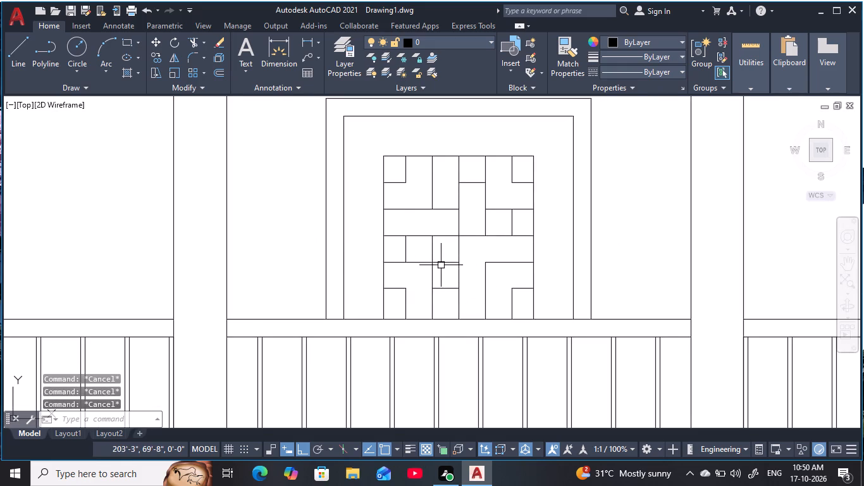
# Trim the segments beside the centre line: second horizontal bar on its left, third-row vertical on its right, and the fourth-row corner on its left.
pyautogui.write('tr')
pyautogui.press('space')
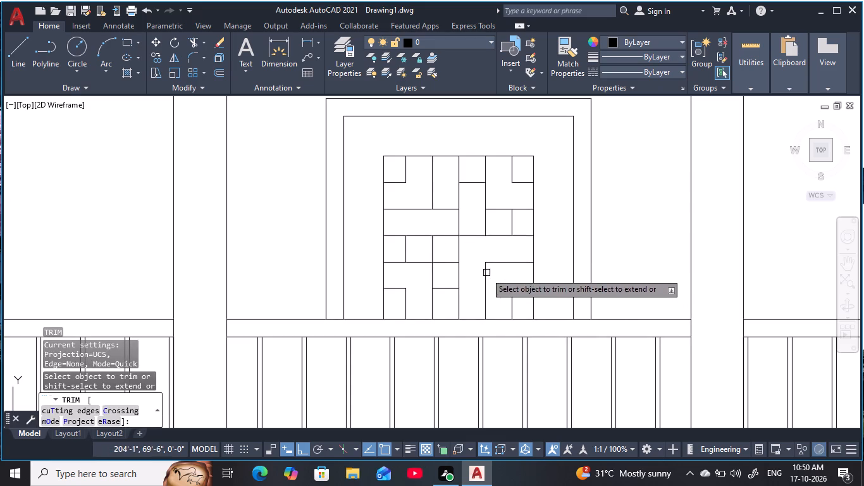
pyautogui.moveTo(440, 216); pyautogui.dragTo(439, 197)
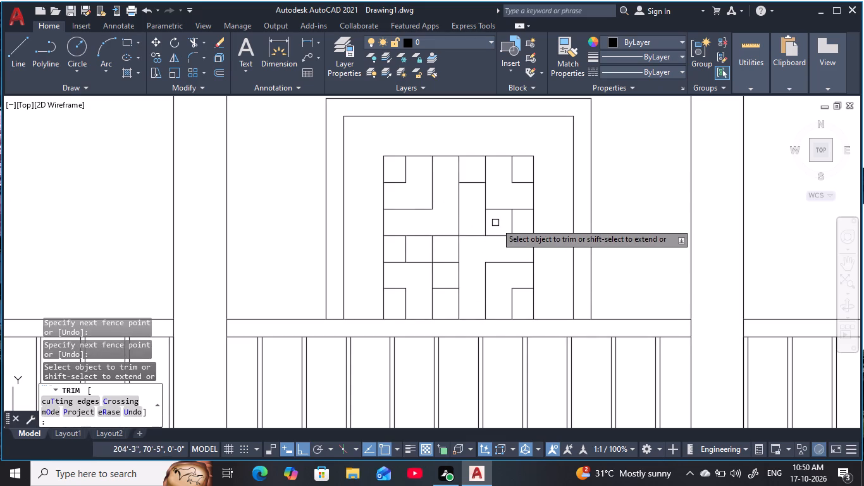
pyautogui.moveTo(497, 222); pyautogui.dragTo(468, 221)
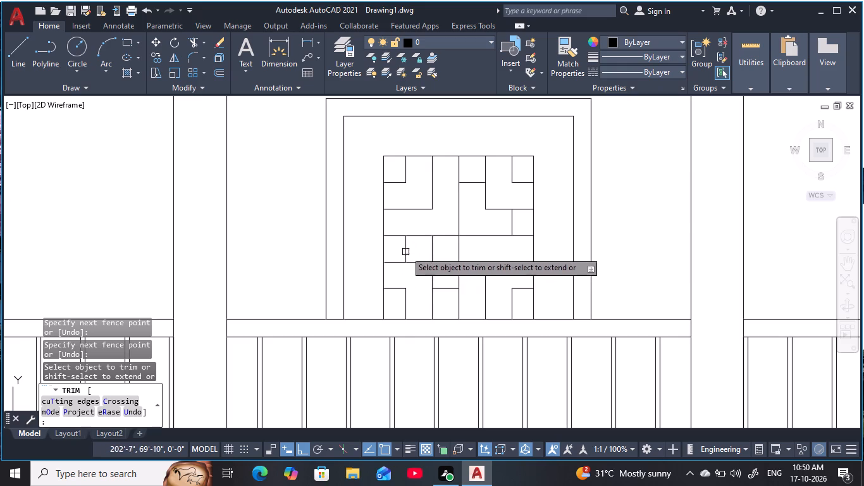
pyautogui.moveTo(425, 251); pyautogui.dragTo(447, 272)
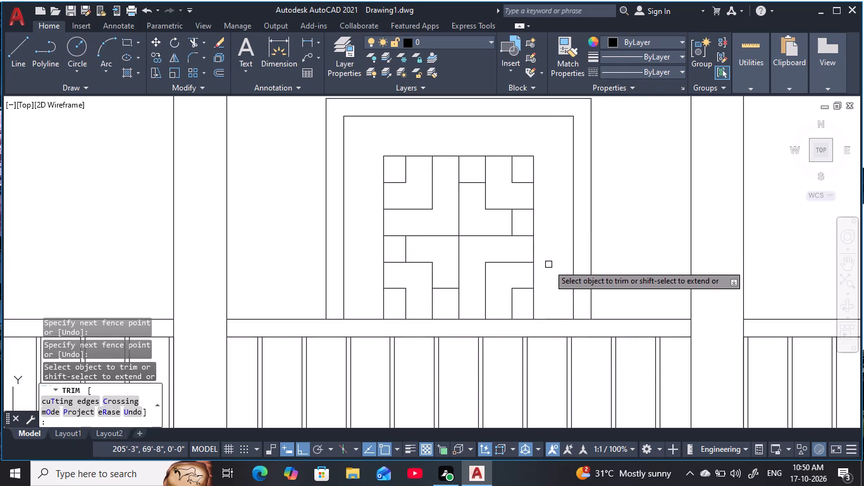
pyautogui.press('Escape')
pyautogui.press('Escape')
pyautogui.press('Escape')
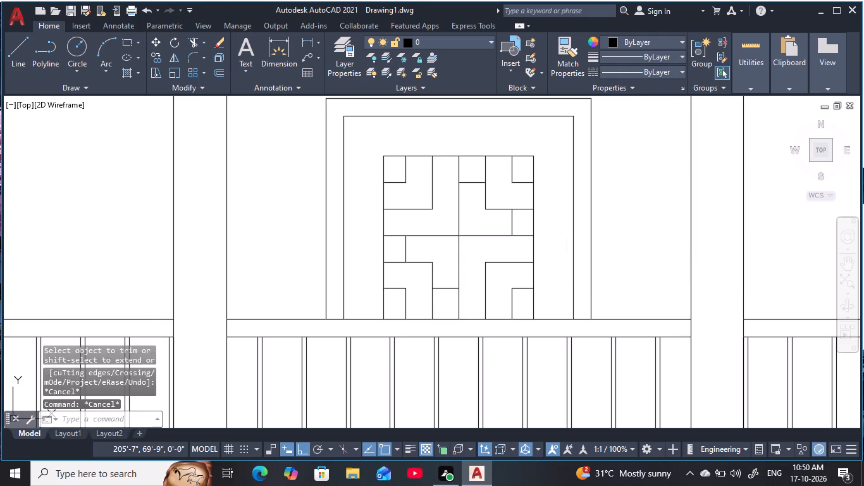
# Examine the upper storey's patterned door and the ground floor's central bay below it across the elevation.
pyautogui.press('Escape')
pyautogui.press('Escape')
pyautogui.press('Escape')
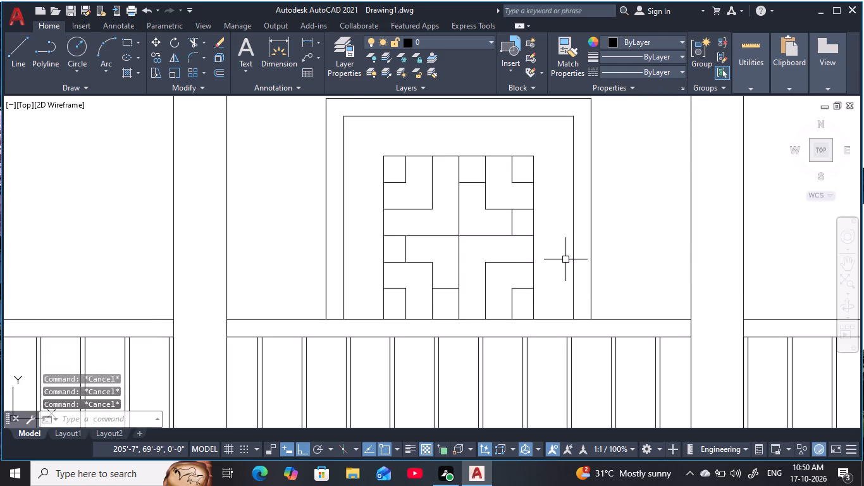
pyautogui.scroll(-2, 565, 259)
pyautogui.moveTo(565, 260); pyautogui.dragTo(463, 239, button='middle')
pyautogui.scroll(-1, 463, 239)
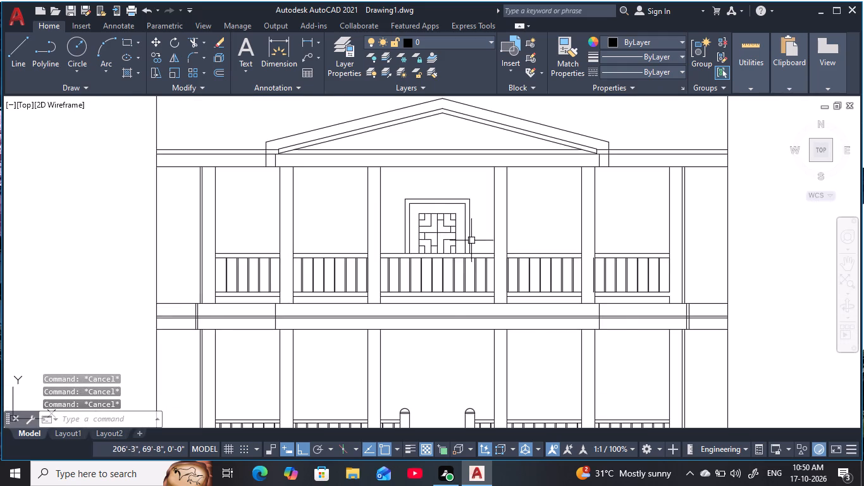
pyautogui.scroll(2, 454, 241)
pyautogui.scroll(-2, 489, 236)
pyautogui.moveTo(491, 235); pyautogui.dragTo(431, 244, button='middle')
pyautogui.press('Escape')
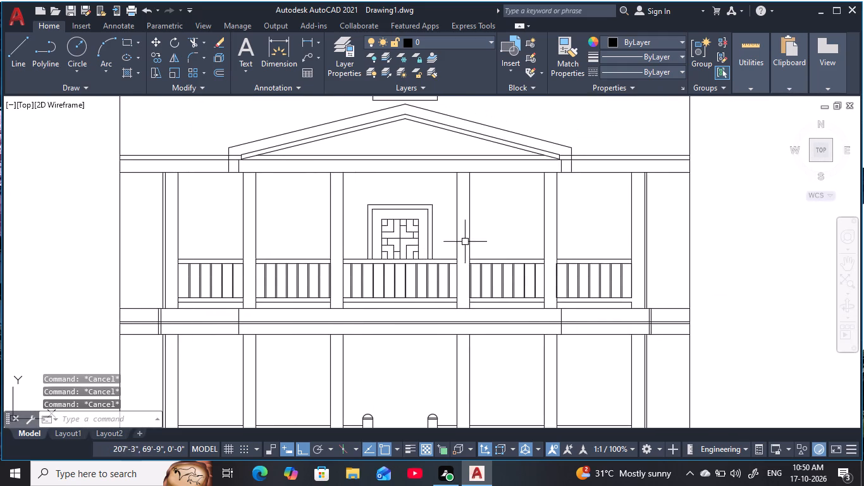
pyautogui.press('Escape')
pyautogui.press('Escape')
pyautogui.moveTo(491, 223); pyautogui.dragTo(484, 167, button='middle')
pyautogui.press('Escape')
pyautogui.press('Escape')
pyautogui.press('Escape')
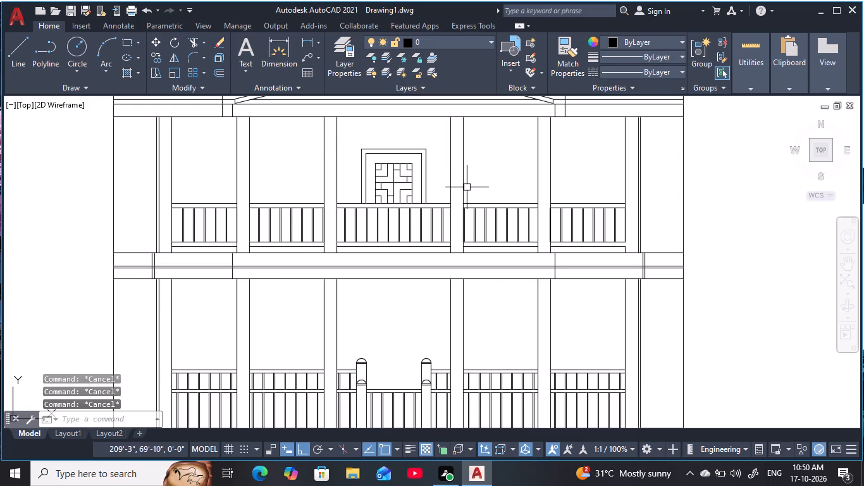
pyautogui.press('Escape')
pyautogui.press('Escape')
pyautogui.moveTo(472, 187); pyautogui.dragTo(493, 212, button='middle')
pyautogui.press('Escape')
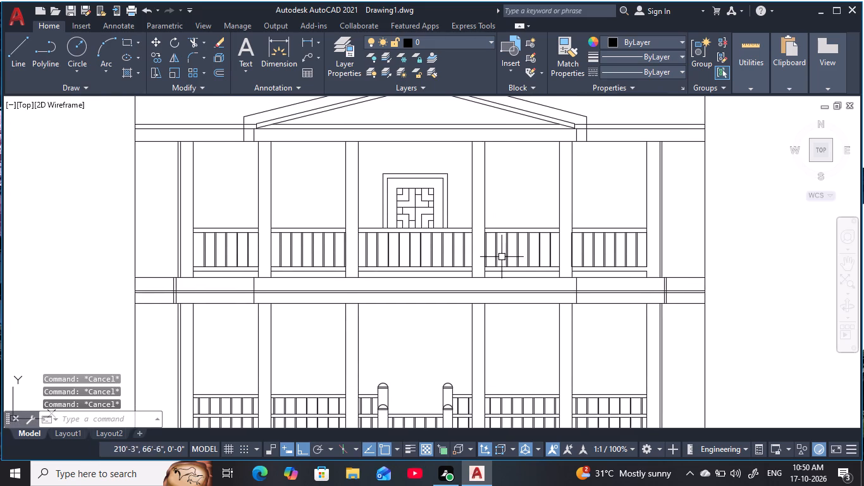
pyautogui.press('Escape')
pyautogui.press('Escape')
pyautogui.press('Escape')
pyautogui.press('Escape')
pyautogui.press('Escape')
pyautogui.press('Escape')
pyautogui.press('Escape')
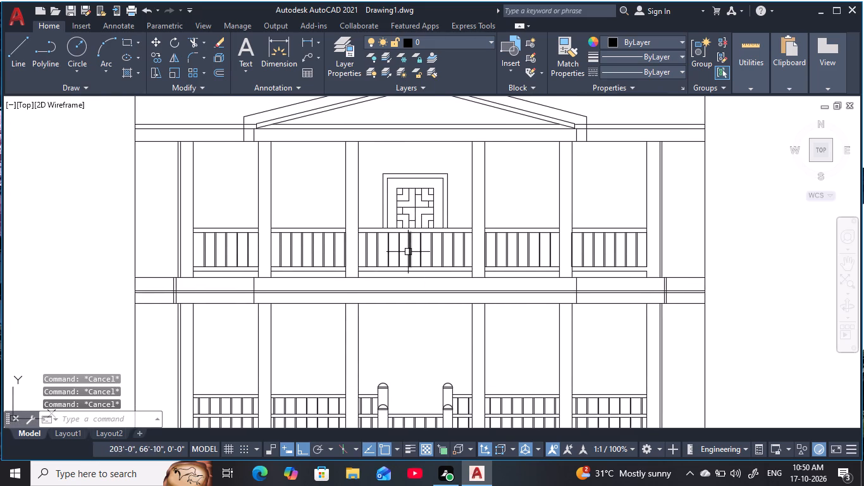
pyautogui.scroll(-1, 402, 255)
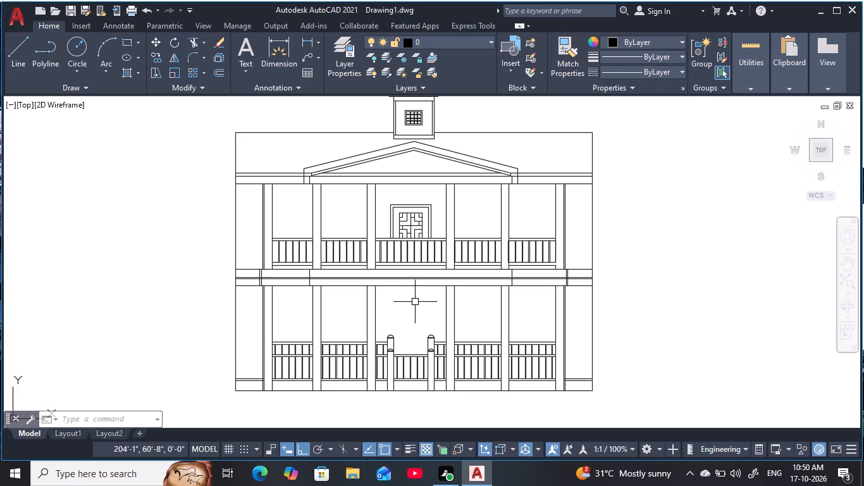
pyautogui.scroll(1, 414, 302)
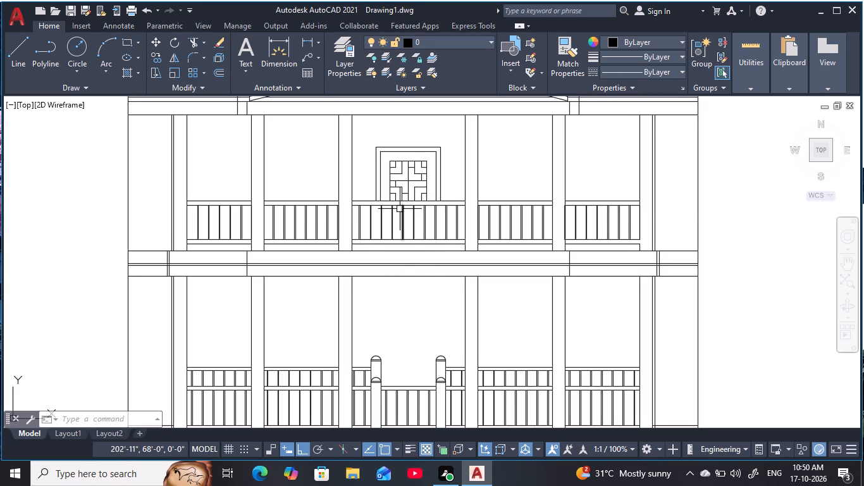
pyautogui.moveTo(425, 352); pyautogui.dragTo(428, 265, button='middle')
pyautogui.press('Escape')
pyautogui.press('Escape')
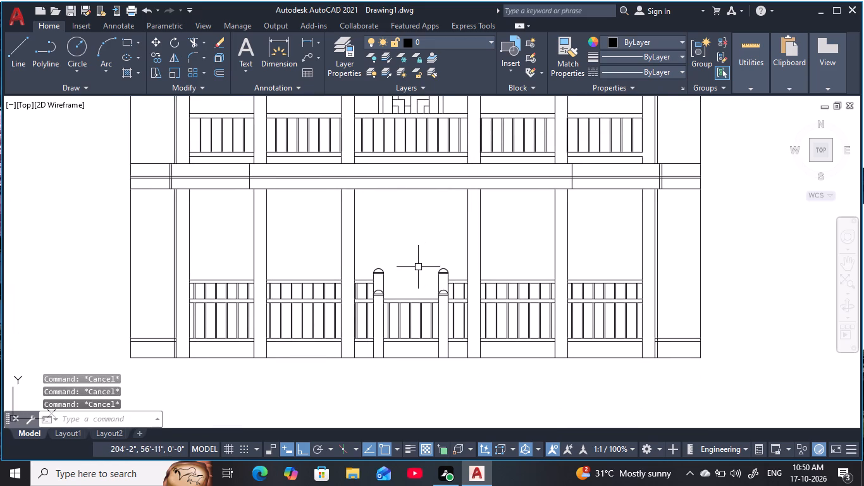
pyautogui.press('Escape')
pyautogui.press('Escape')
pyautogui.press('Escape')
pyautogui.press('Escape')
pyautogui.press('Escape')
pyautogui.press('Escape')
pyautogui.press('Escape')
pyautogui.press('Escape')
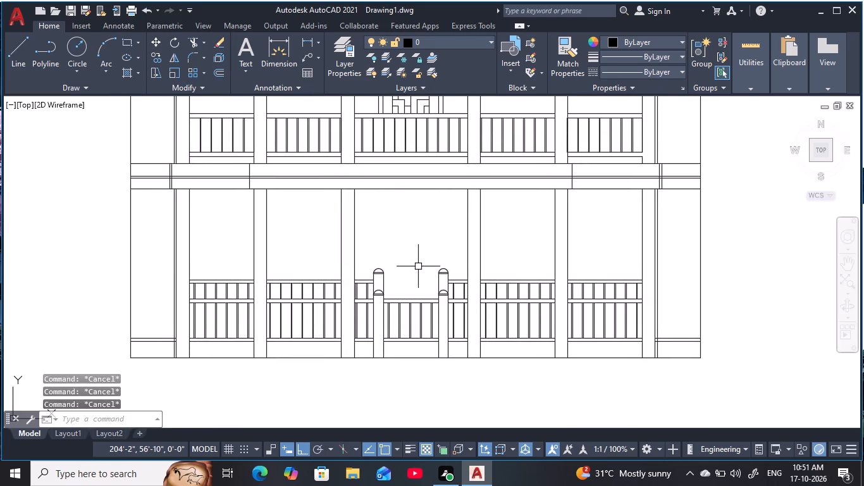
pyautogui.press('Escape')
pyautogui.press('Escape')
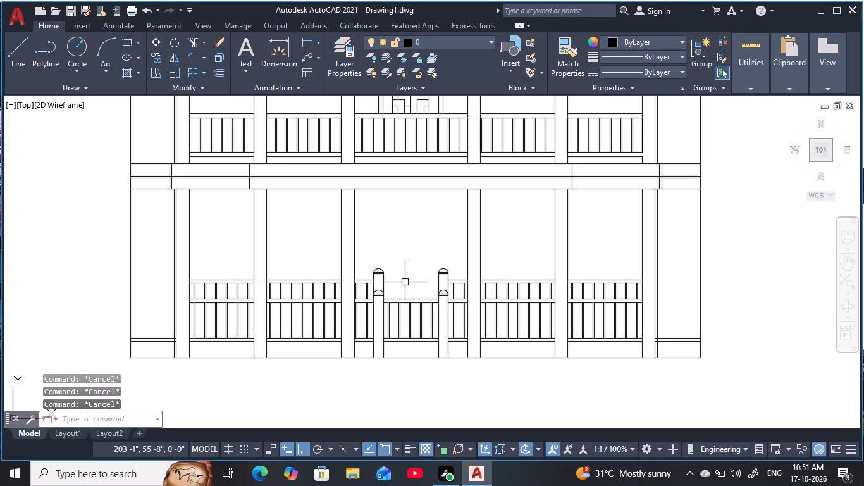
# Measure the clear width between the two round-topped newel posts in the ground floor's central bay.
pyautogui.scroll(-1, 401, 285)
pyautogui.moveTo(376, 246); pyautogui.dragTo(409, 275, button='middle')
pyautogui.scroll(2, 438, 298)
pyautogui.moveTo(425, 280); pyautogui.dragTo(420, 261, button='middle')
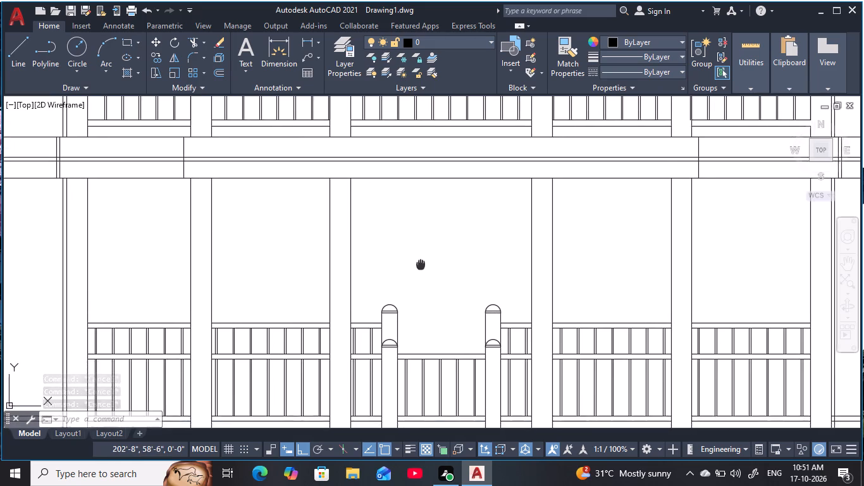
pyautogui.moveTo(420, 261); pyautogui.dragTo(412, 225, button='middle')
pyautogui.press('Escape')
pyautogui.write('dli')
pyautogui.press('space')
pyautogui.scroll(1, 434, 297)
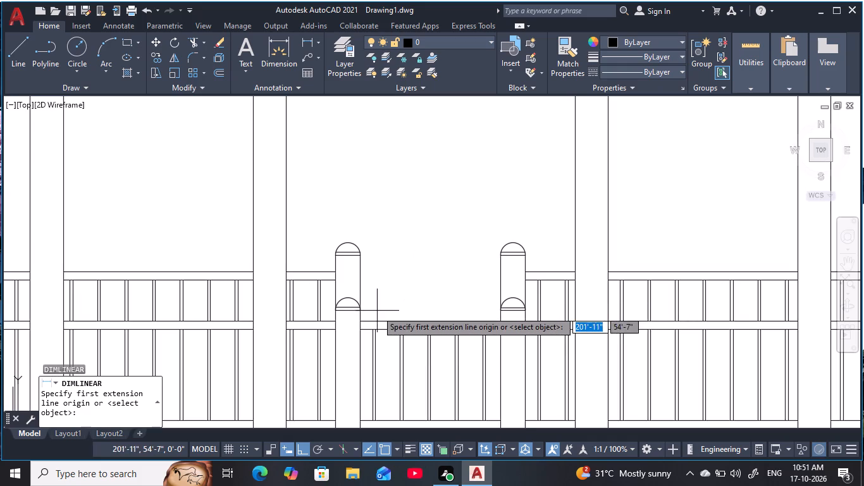
pyautogui.click(359, 311)
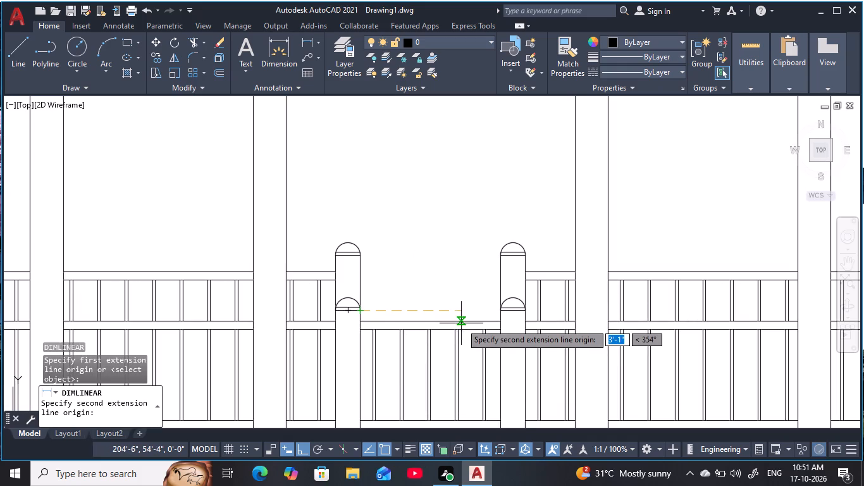
pyautogui.click(500, 311)
pyautogui.press('Escape')
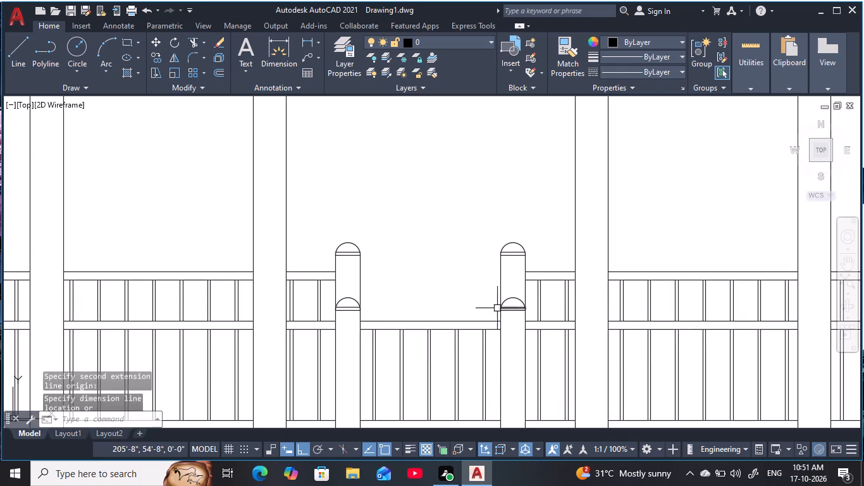
pyautogui.press('Escape')
# Examine the whole elevation, comparing the upper door's position with the ground-floor entrance bay.
pyautogui.scroll(-2, 378, 188)
pyautogui.moveTo(378, 188); pyautogui.dragTo(396, 355, button='middle')
pyautogui.press('Escape')
pyautogui.scroll(-1, 404, 338)
pyautogui.press('Escape')
pyautogui.moveTo(404, 338); pyautogui.dragTo(405, 309, button='middle')
pyautogui.press('Escape')
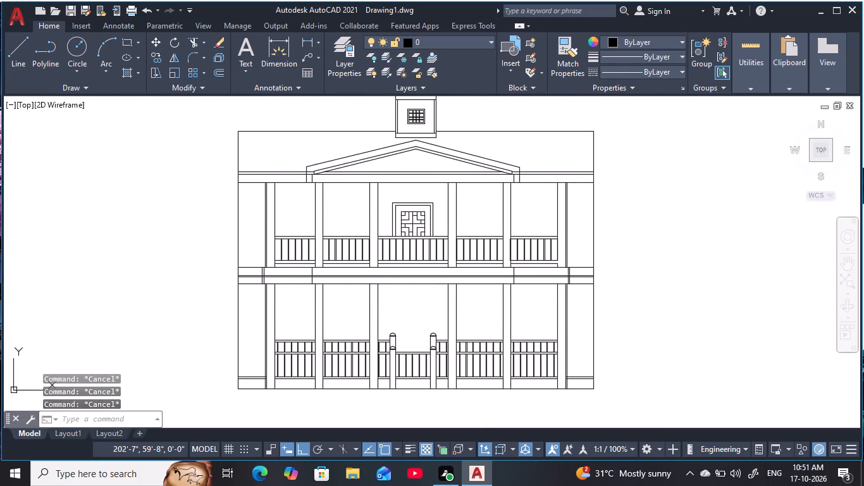
pyautogui.press('Escape')
pyautogui.press('Escape')
pyautogui.press('Escape')
pyautogui.moveTo(424, 337); pyautogui.dragTo(421, 307, button='middle')
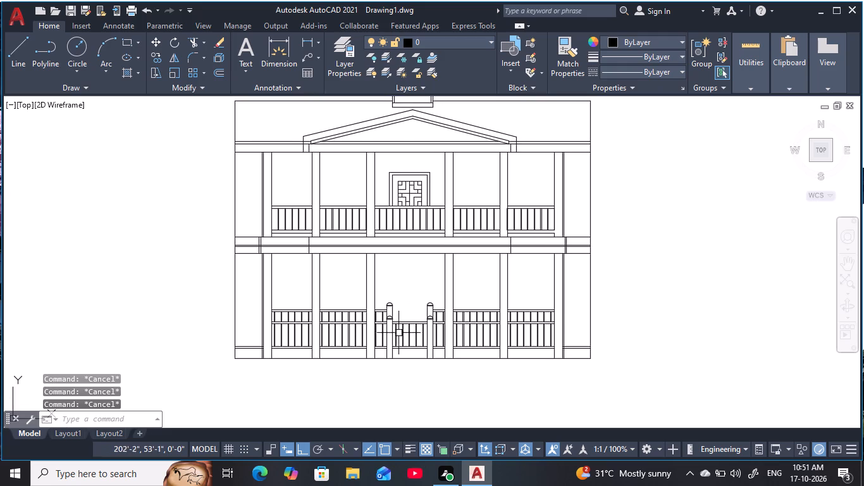
pyautogui.press('Escape')
pyautogui.press('Escape')
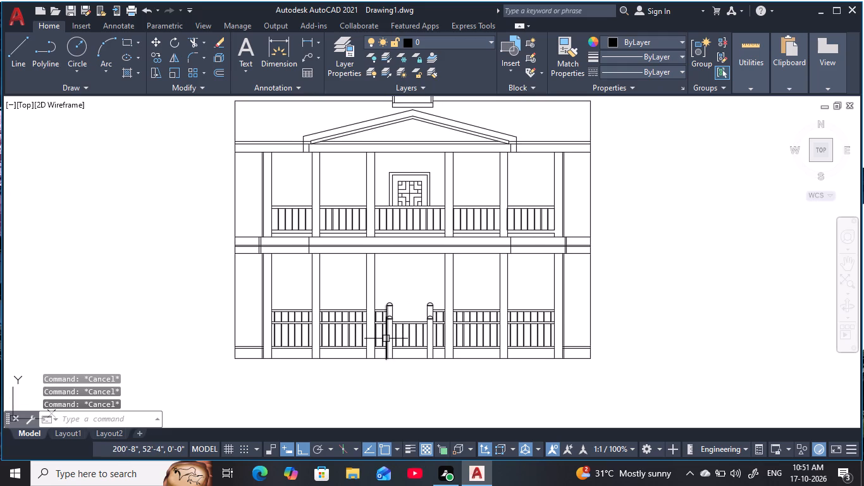
# Draw a vertical centre line up from the midpoint of the low railing's top edge in the ground floor's central bay.
pyautogui.scroll(1, 416, 307)
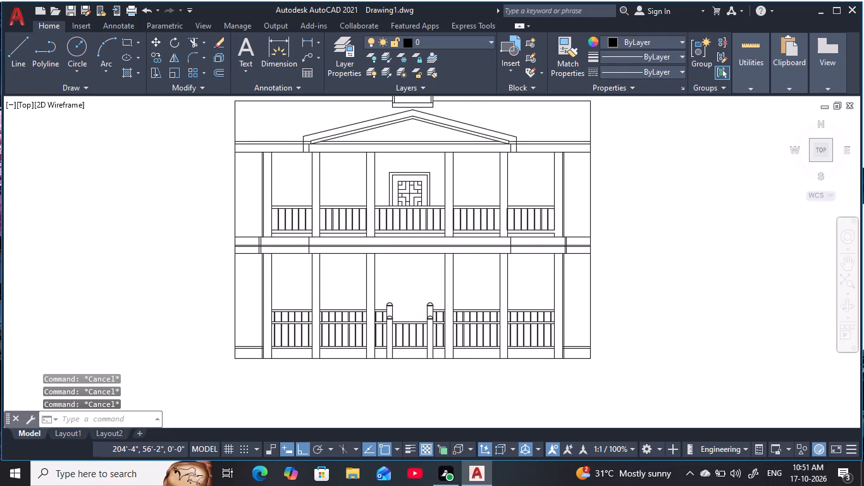
pyautogui.scroll(1, 416, 307)
pyautogui.moveTo(416, 307); pyautogui.dragTo(445, 320, button='middle')
pyautogui.press('Escape')
pyautogui.press('Escape')
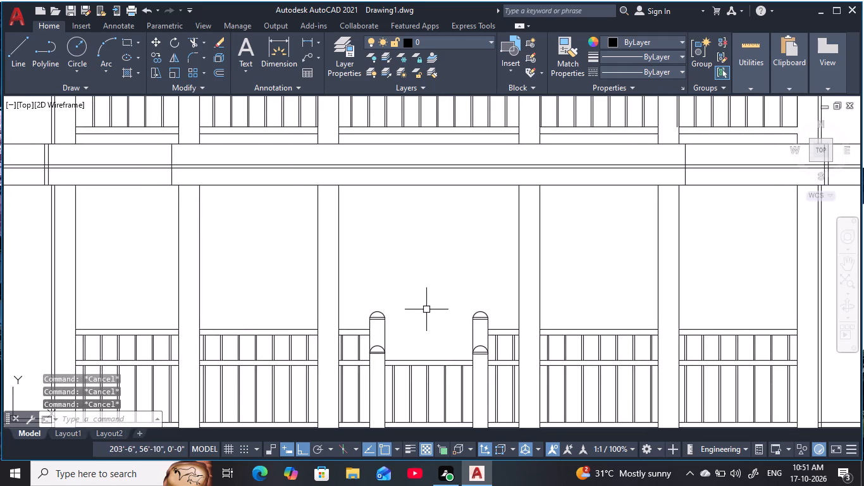
pyautogui.press('l')
pyautogui.press('space')
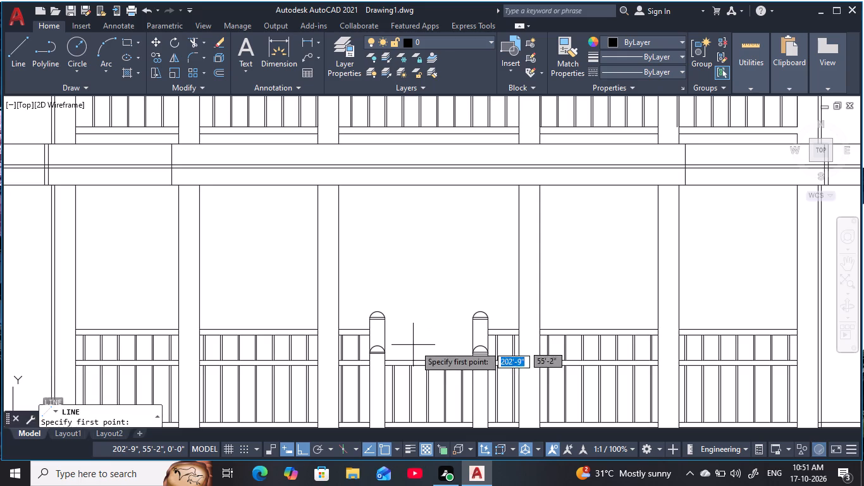
pyautogui.click(426, 358)
pyautogui.click(424, 234)
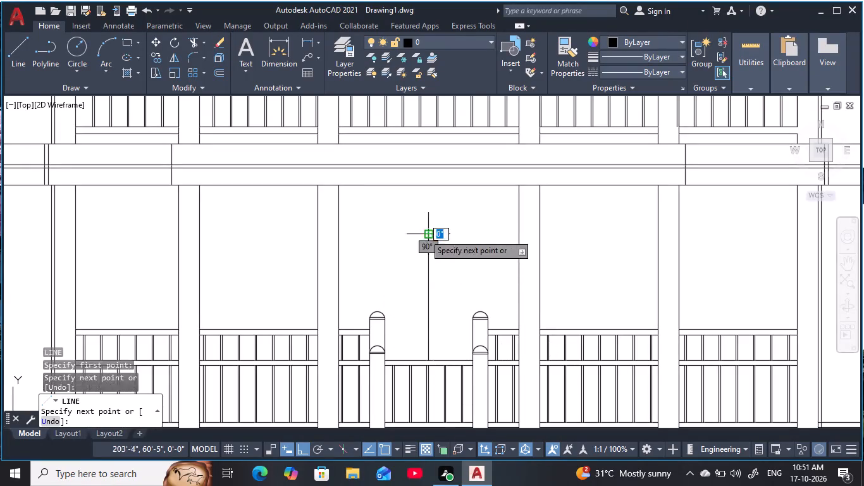
pyautogui.press('Escape')
pyautogui.press('Escape')
pyautogui.press('Escape')
pyautogui.press('Escape')
pyautogui.press('Escape')
pyautogui.press('Escape')
pyautogui.press('Escape')
pyautogui.press('Escape')
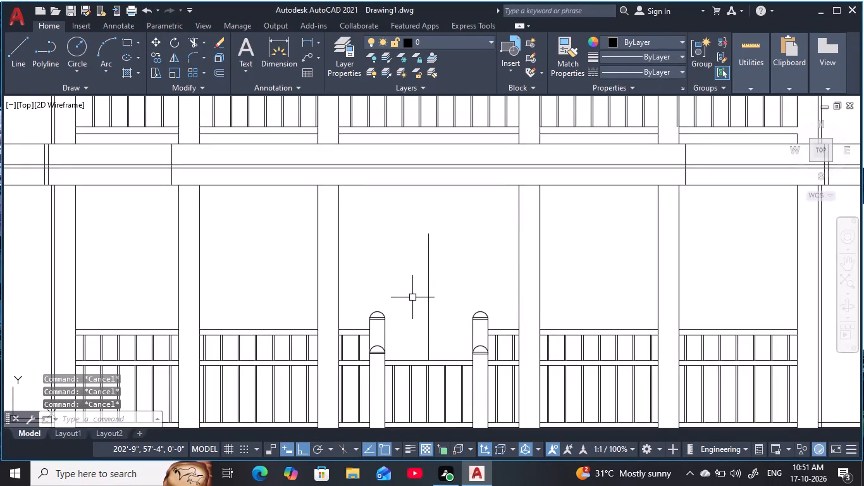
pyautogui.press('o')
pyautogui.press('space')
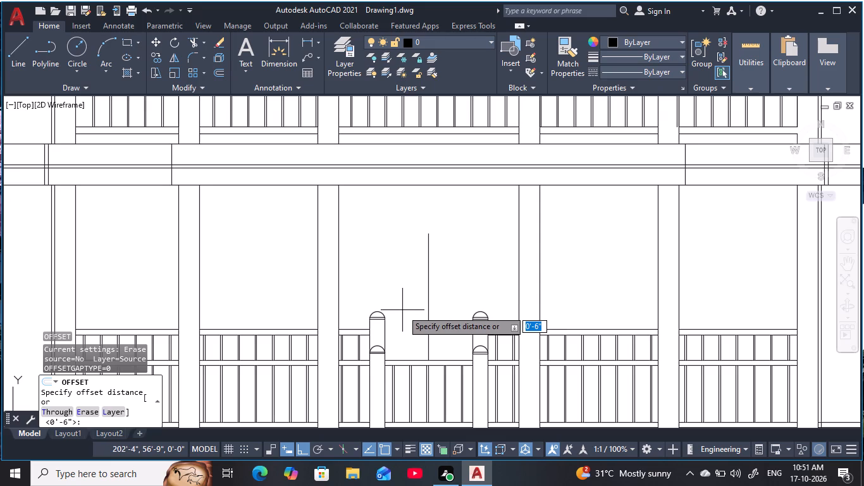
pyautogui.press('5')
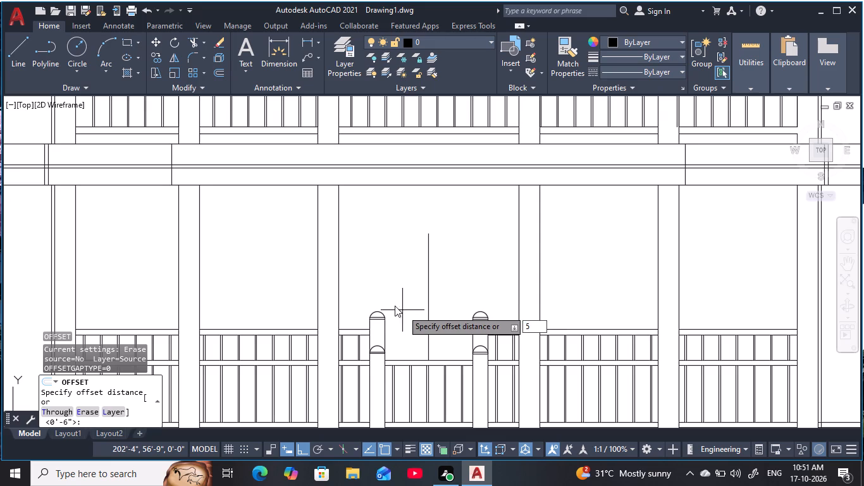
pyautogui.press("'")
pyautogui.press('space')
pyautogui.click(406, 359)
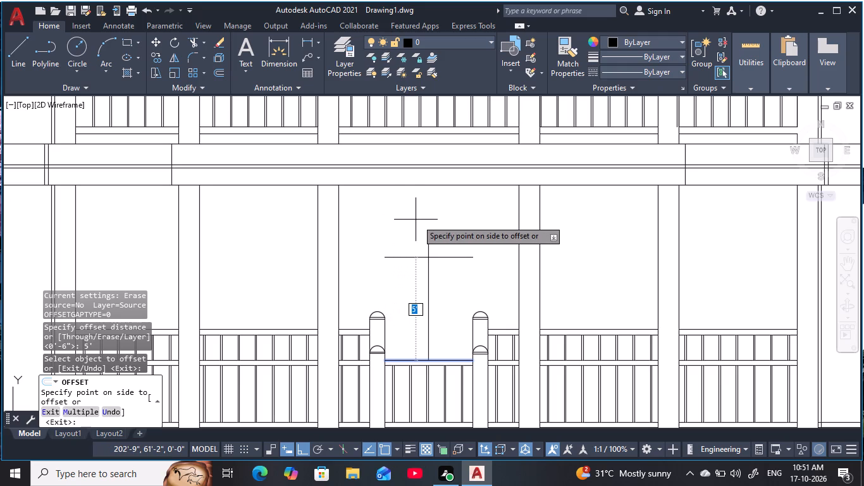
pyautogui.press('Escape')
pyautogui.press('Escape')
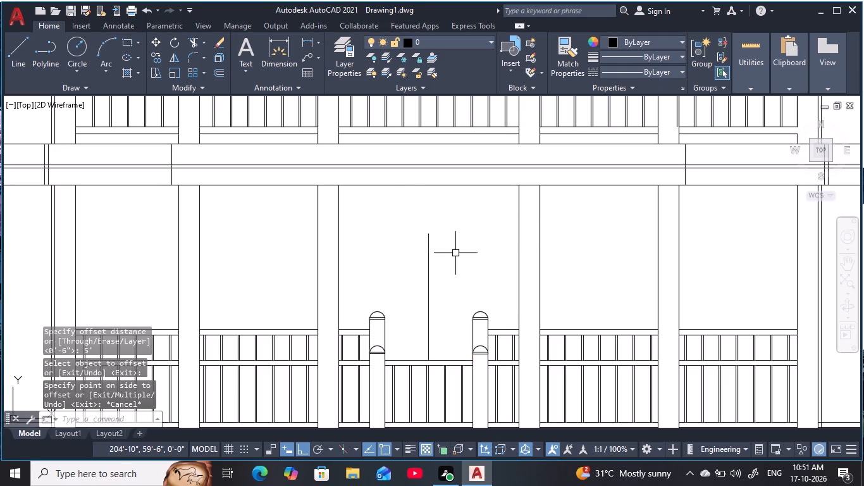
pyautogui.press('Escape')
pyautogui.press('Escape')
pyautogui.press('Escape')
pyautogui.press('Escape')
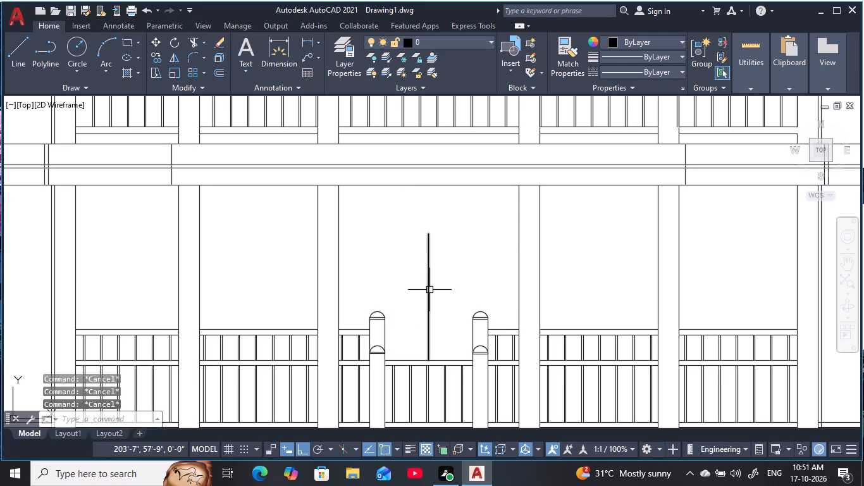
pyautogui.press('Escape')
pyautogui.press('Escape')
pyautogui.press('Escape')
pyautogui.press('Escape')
# Offset the ground-floor centre line 1'9" to both sides to form the door's vertical edges.
pyautogui.press('o')
pyautogui.press('space')
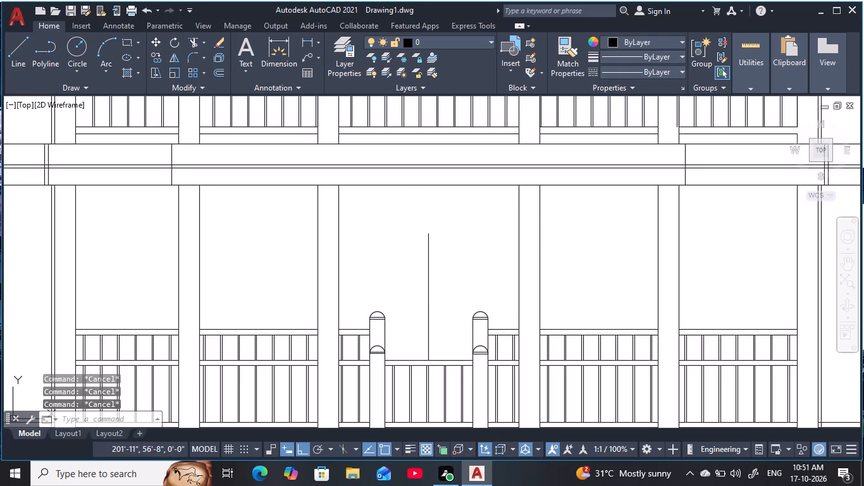
pyautogui.press('1')
pyautogui.write("'9")
pyautogui.press('space')
pyautogui.click(428, 313)
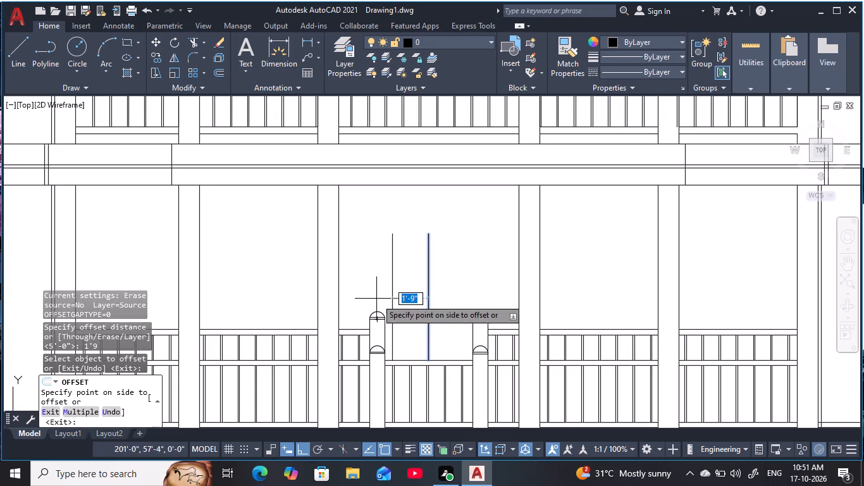
pyautogui.click(370, 297)
pyautogui.click(430, 318)
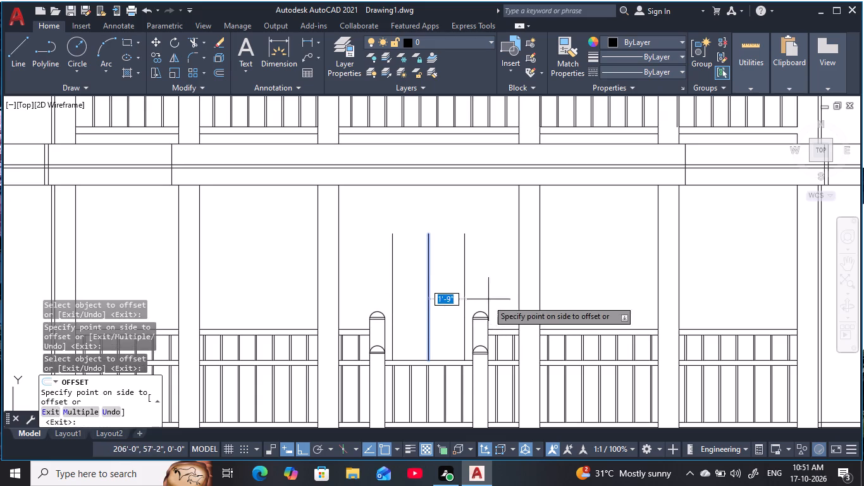
pyautogui.click(494, 297)
pyautogui.press('Escape')
pyautogui.press('Escape')
pyautogui.press('Escape')
pyautogui.press('Escape')
pyautogui.press('Escape')
pyautogui.press('Escape')
pyautogui.press('Escape')
pyautogui.press('Escape')
pyautogui.press('Escape')
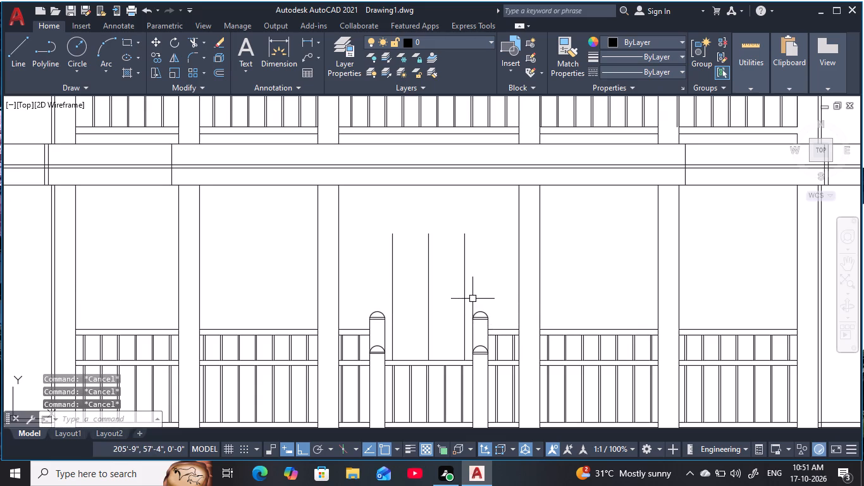
# Draw a horizontal line joining the tops of the two offset edges to close the ground-floor door outline.
pyautogui.press('l')
pyautogui.press('space')
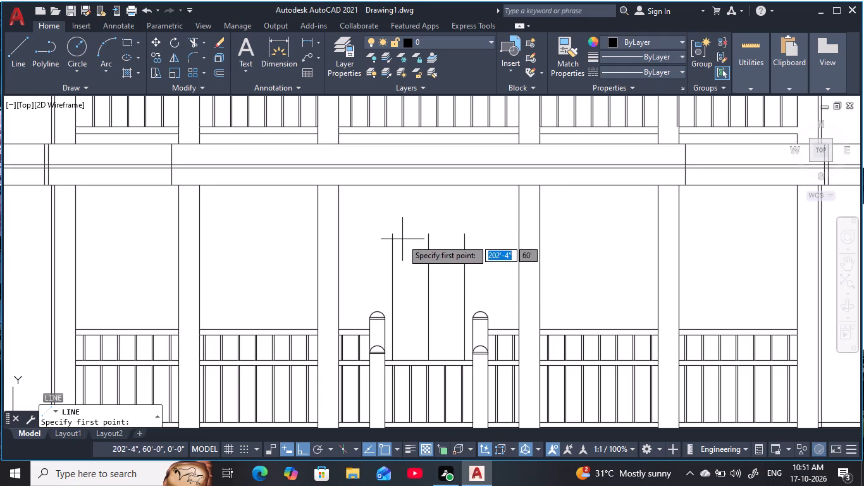
pyautogui.click(393, 236)
pyautogui.click(460, 236)
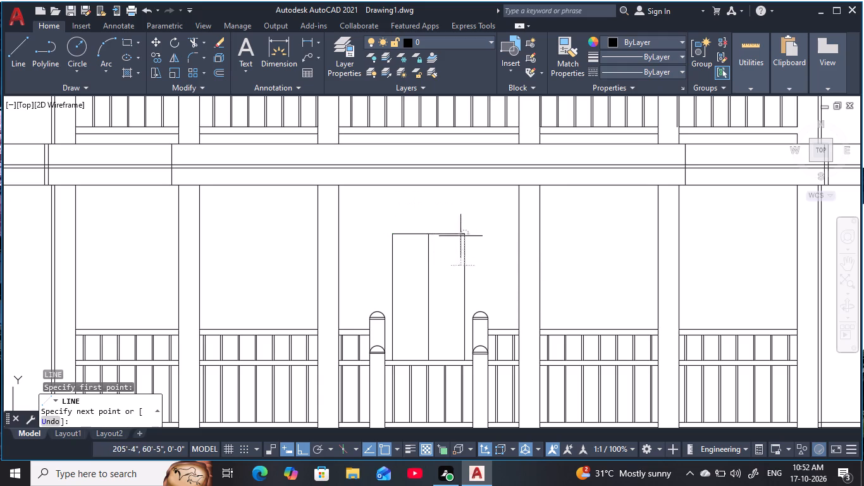
pyautogui.press('Escape')
pyautogui.press('Escape')
pyautogui.press('Escape')
pyautogui.press('Escape')
pyautogui.press('Escape')
pyautogui.press('Escape')
pyautogui.press('Escape')
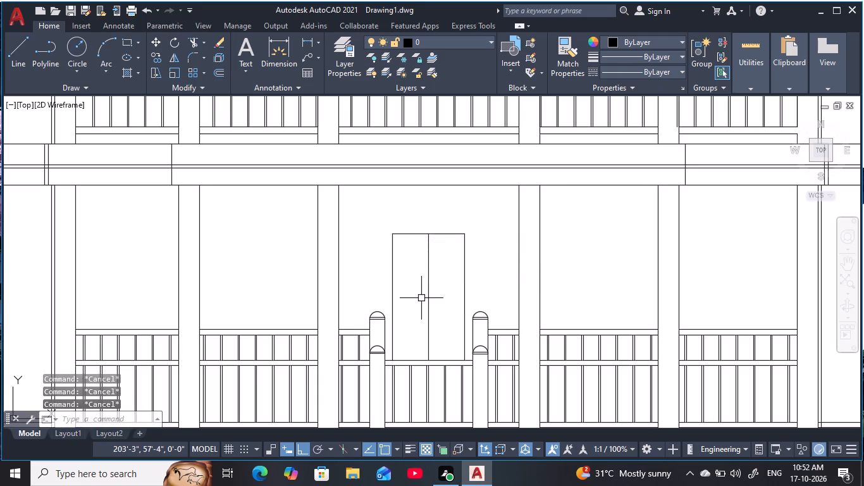
# Offset the ground-floor door outline's top and both side edges 4" inward to form the door frame.
pyautogui.press('o')
pyautogui.press('space')
pyautogui.press('4')
pyautogui.press('space')
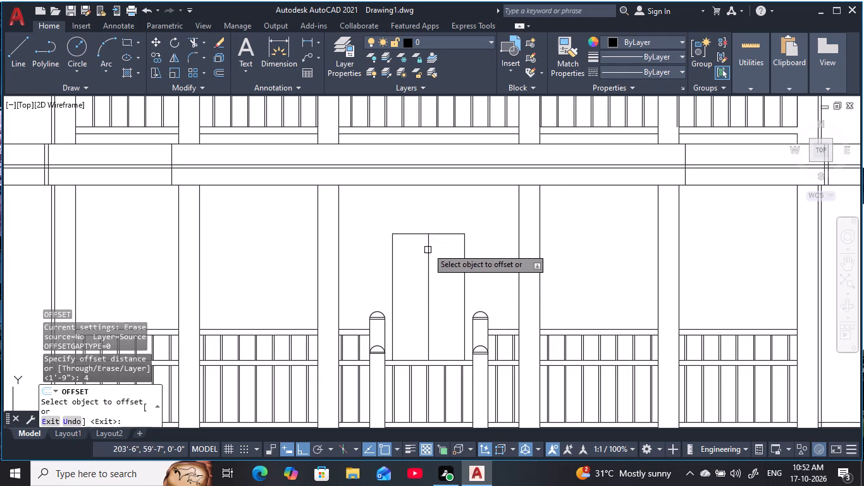
pyautogui.click(419, 235)
pyautogui.click(414, 280)
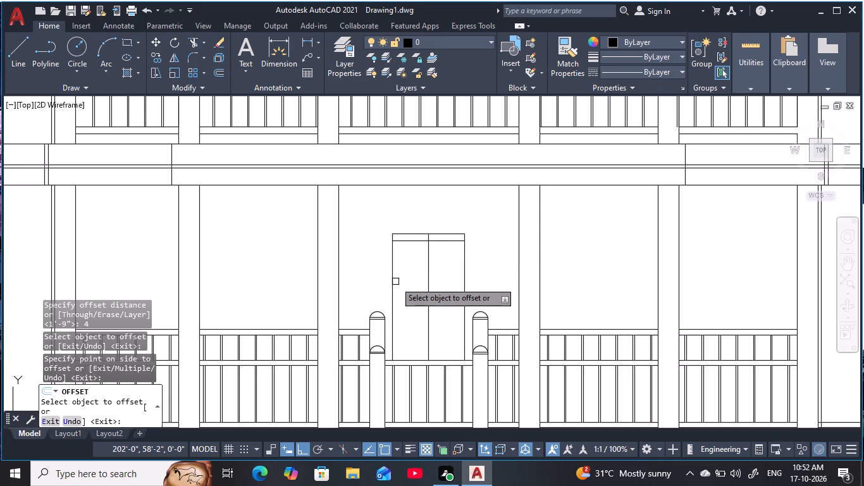
pyautogui.click(394, 285)
pyautogui.click(429, 285)
pyautogui.click(465, 280)
pyautogui.click(430, 290)
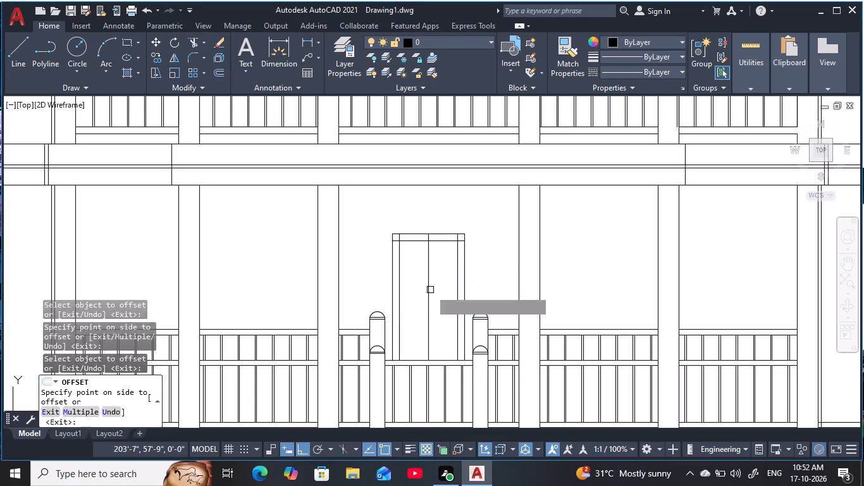
pyautogui.press('Escape')
pyautogui.press('Escape')
pyautogui.press('Escape')
pyautogui.press('Escape')
pyautogui.scroll(3, 409, 239)
pyautogui.press('Escape')
pyautogui.press('Escape')
pyautogui.press('Escape')
pyautogui.press('Escape')
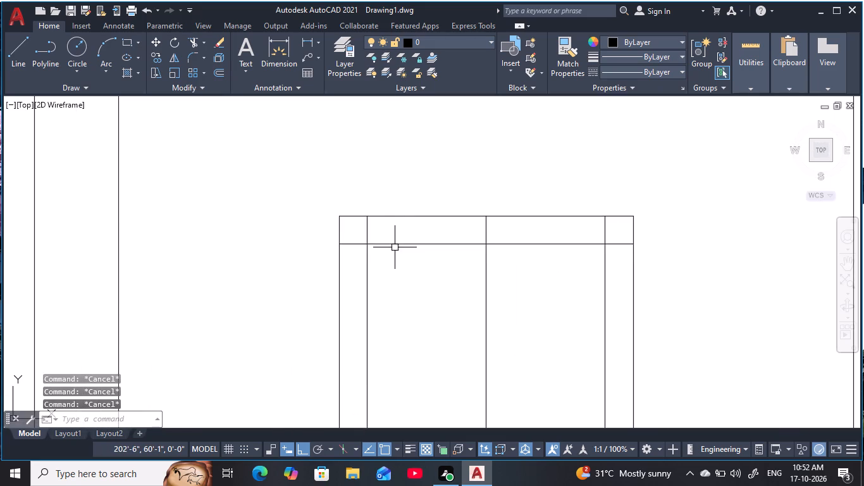
# Trim the overlapping line ends at both upper corners of the door frame's inner outline.
pyautogui.press('t')
pyautogui.press('r')
pyautogui.press('space')
pyautogui.scroll(3, 354, 232)
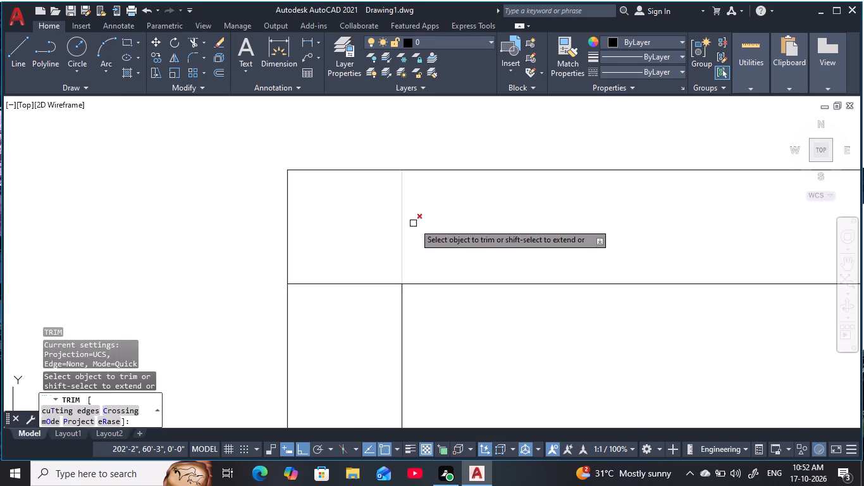
pyautogui.moveTo(419, 222); pyautogui.dragTo(282, 300)
pyautogui.hotkey('ctrl', 'z')
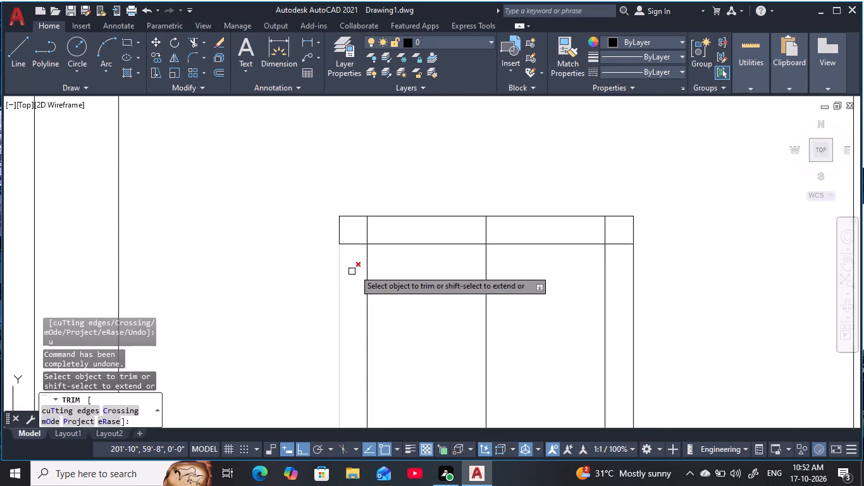
pyautogui.scroll(4, 345, 232)
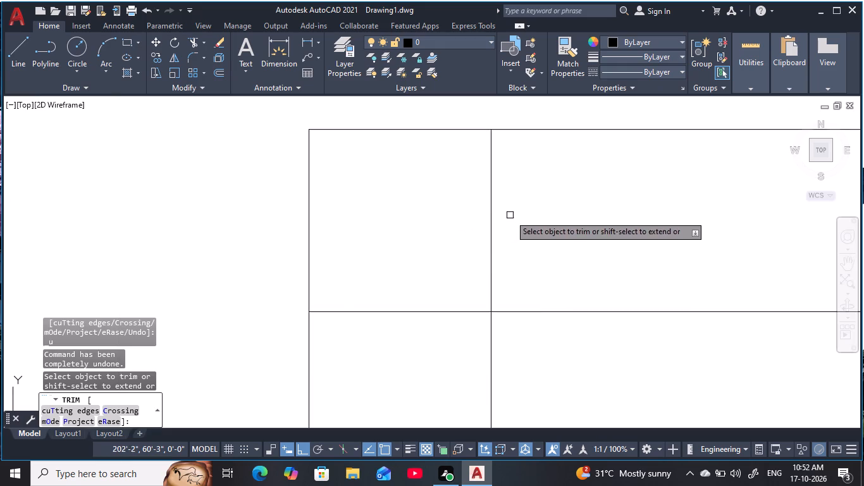
pyautogui.moveTo(510, 215); pyautogui.dragTo(342, 336)
pyautogui.scroll(-4, 464, 301)
pyautogui.moveTo(622, 308); pyautogui.dragTo(615, 308, button='middle')
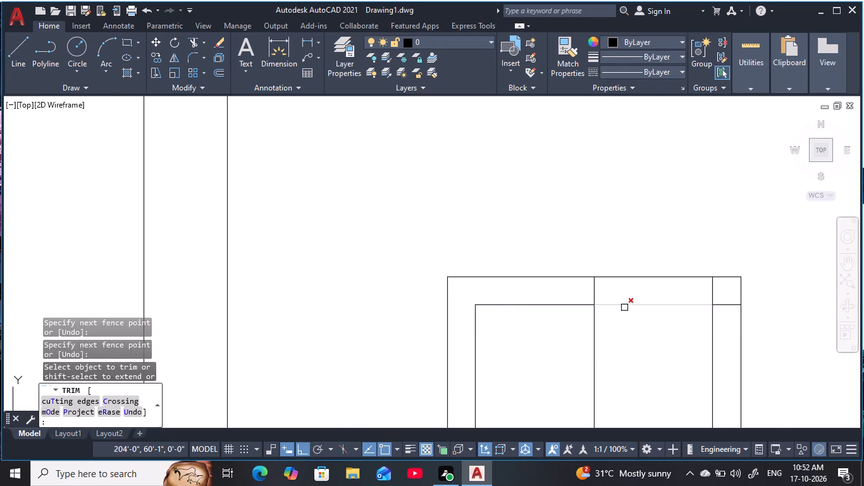
pyautogui.moveTo(615, 308); pyautogui.dragTo(397, 273, button='middle')
pyautogui.scroll(3, 505, 265)
pyautogui.moveTo(432, 239); pyautogui.dragTo(485, 296)
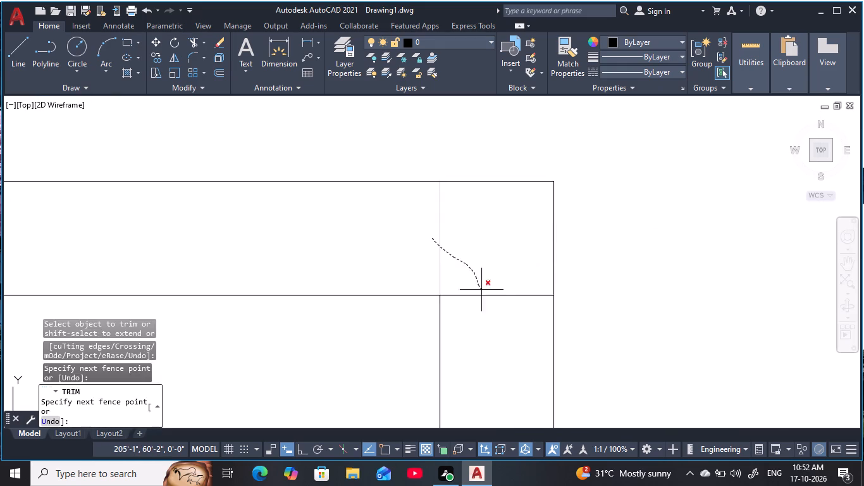
pyautogui.moveTo(485, 296); pyautogui.dragTo(489, 311)
pyautogui.scroll(-3, 445, 321)
pyautogui.moveTo(426, 327); pyautogui.dragTo(534, 241, button='middle')
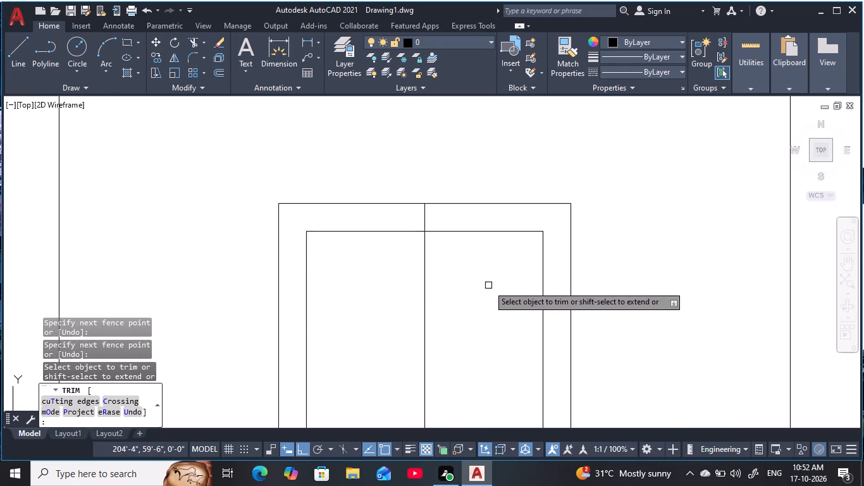
pyautogui.moveTo(464, 317); pyautogui.dragTo(483, 260, button='middle')
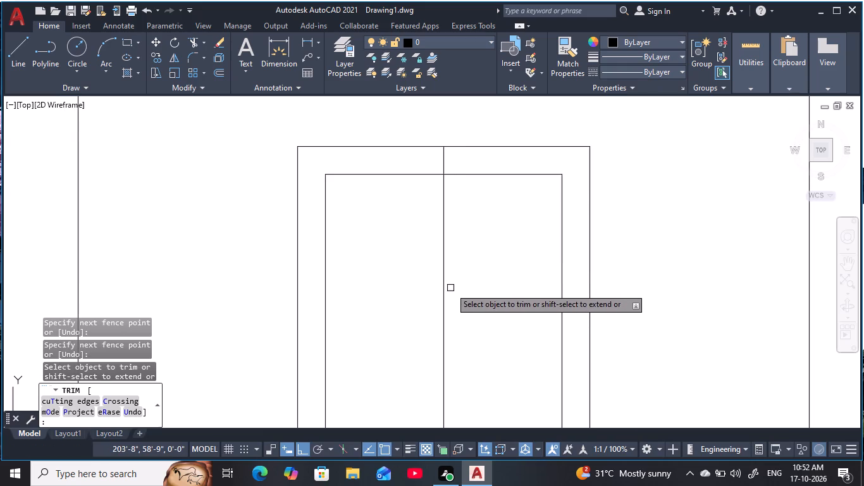
pyautogui.scroll(-1, 473, 264)
pyautogui.moveTo(473, 265); pyautogui.dragTo(489, 296, button='middle')
pyautogui.press('Escape')
pyautogui.press('Escape')
pyautogui.press('Escape')
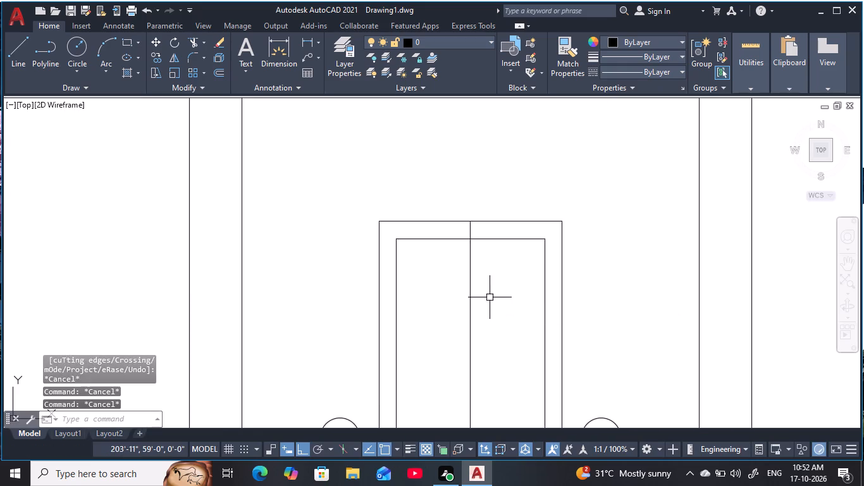
pyautogui.press('Escape')
pyautogui.press('Escape')
pyautogui.press('Escape')
pyautogui.scroll(2, 431, 236)
pyautogui.press('Escape')
# Trim the part of the door's centre line that crosses the frame's top band.
pyautogui.press('t')
pyautogui.press('r')
pyautogui.press('space')
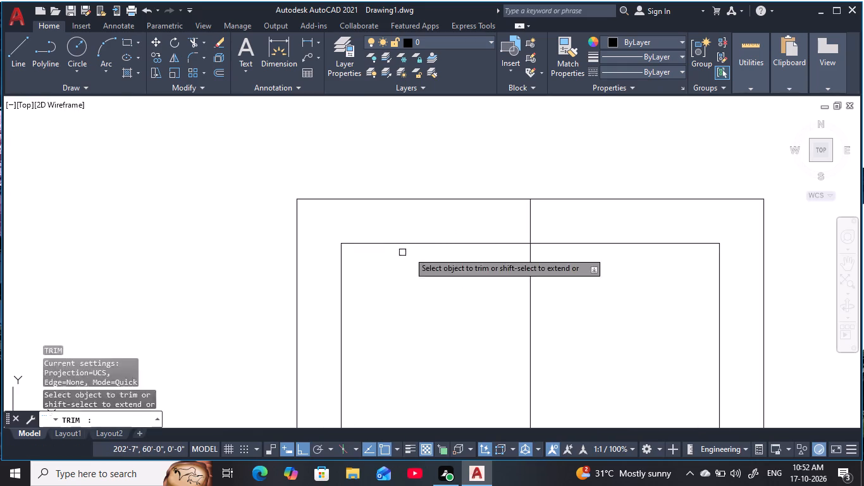
pyautogui.moveTo(545, 218); pyautogui.dragTo(491, 218)
pyautogui.scroll(-4, 507, 231)
pyautogui.scroll(-1, 525, 300)
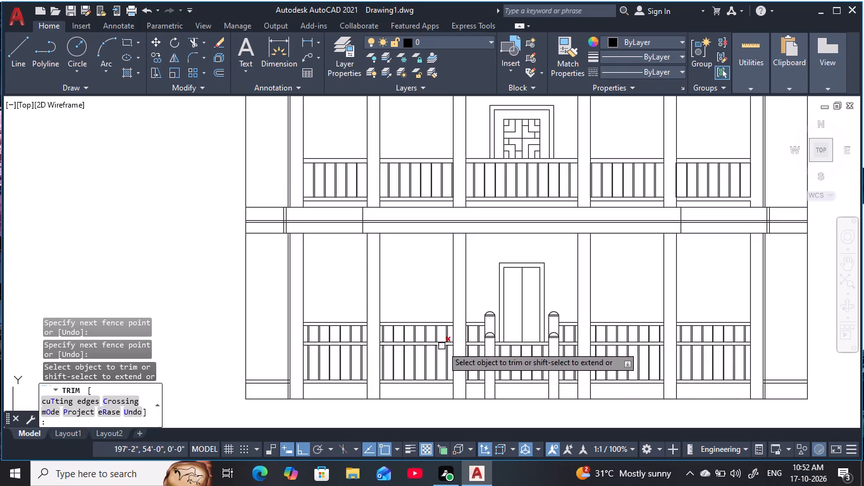
pyautogui.scroll(1, 500, 310)
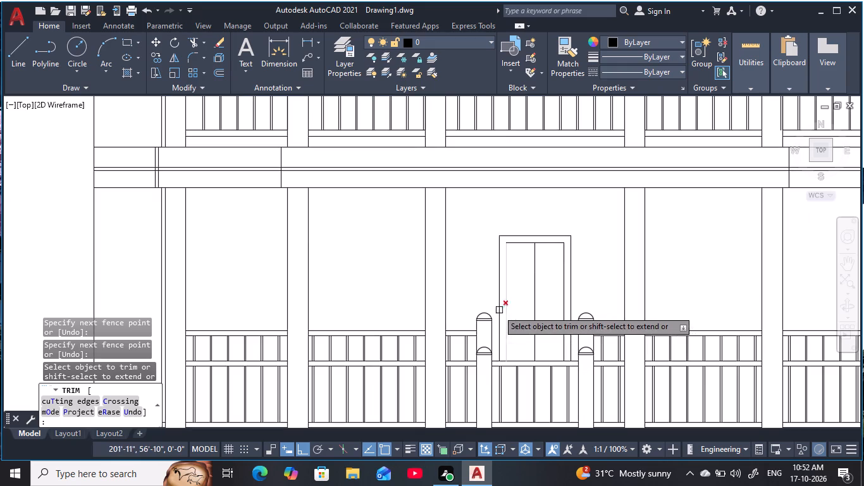
pyautogui.press('Escape')
pyautogui.press('Escape')
pyautogui.press('Escape')
pyautogui.press('Escape')
pyautogui.press('Escape')
pyautogui.press('Escape')
pyautogui.press('Escape')
pyautogui.scroll(1, 533, 296)
pyautogui.press('Escape')
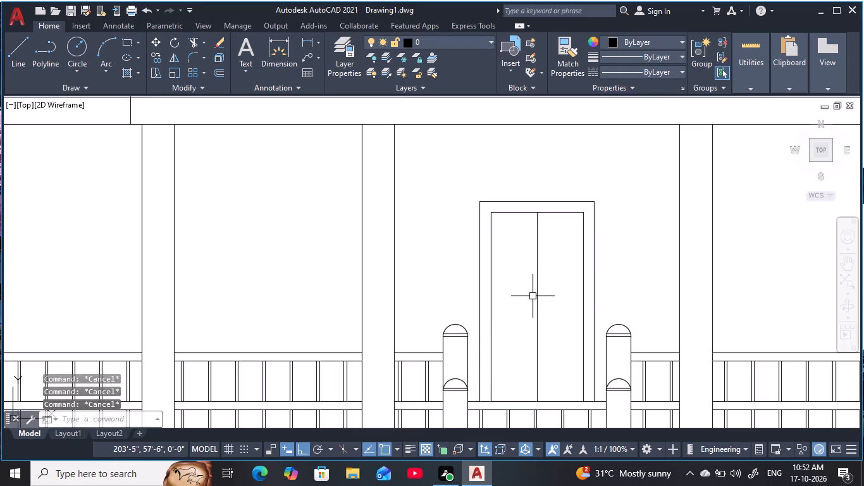
pyautogui.press('Escape')
pyautogui.press('Escape')
pyautogui.press('Escape')
# Offset the inner frame's two side edges and top edge 9" inward to form a narrower inner panel.
pyautogui.press('o')
pyautogui.press('space')
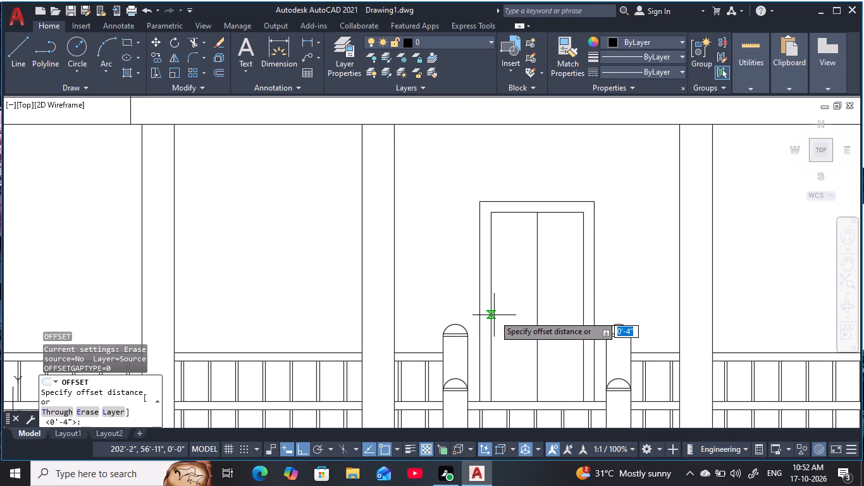
pyautogui.write('9')
pyautogui.press('space')
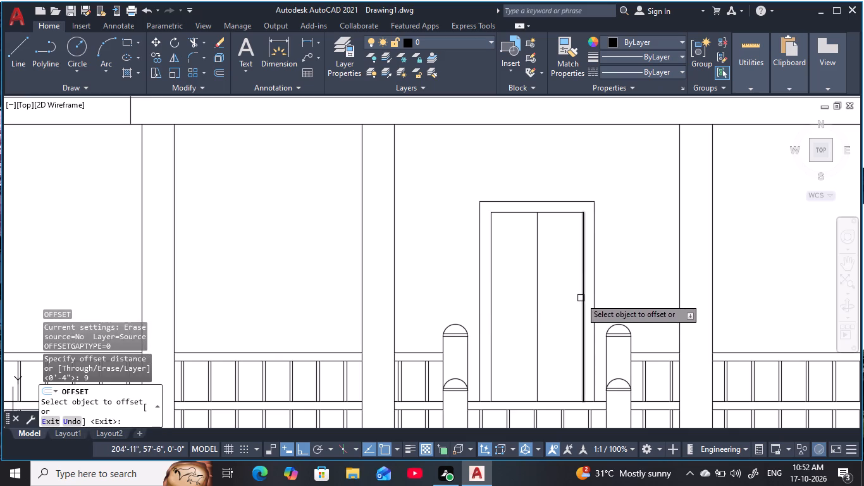
pyautogui.click(581, 298)
pyautogui.click(529, 320)
pyautogui.click(489, 324)
pyautogui.click(560, 321)
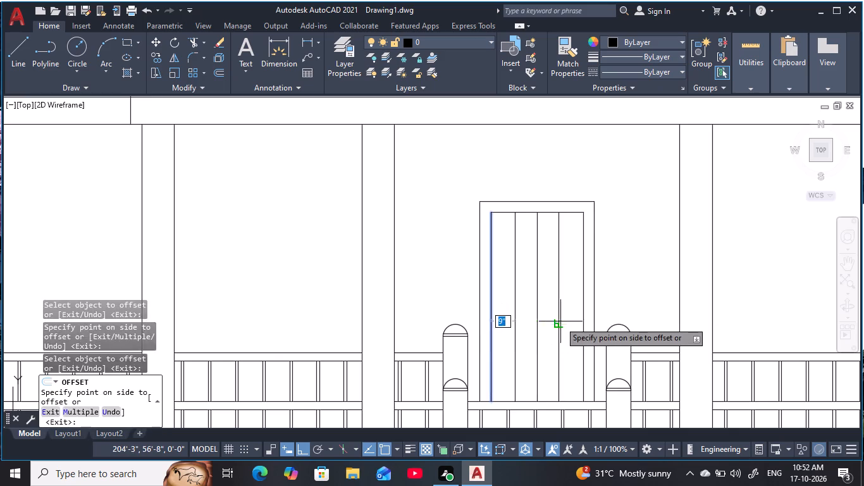
pyautogui.click(530, 213)
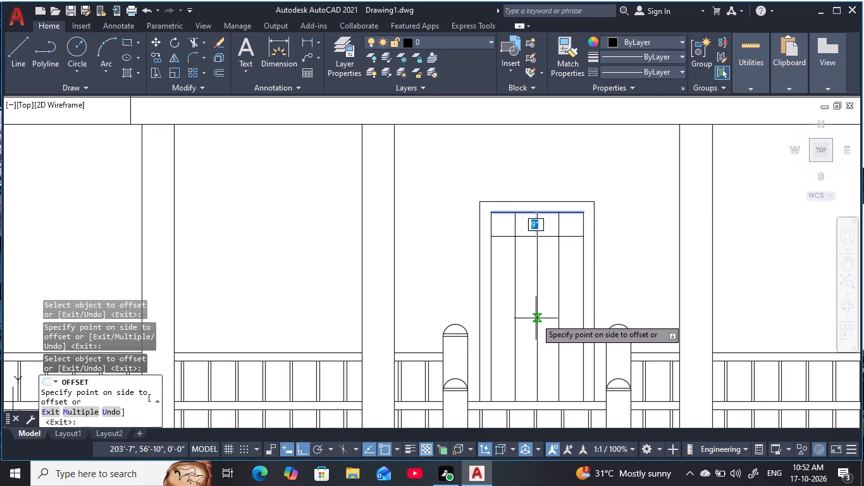
pyautogui.click(536, 319)
pyautogui.press('Escape')
pyautogui.press('Escape')
pyautogui.press('Escape')
pyautogui.press('Escape')
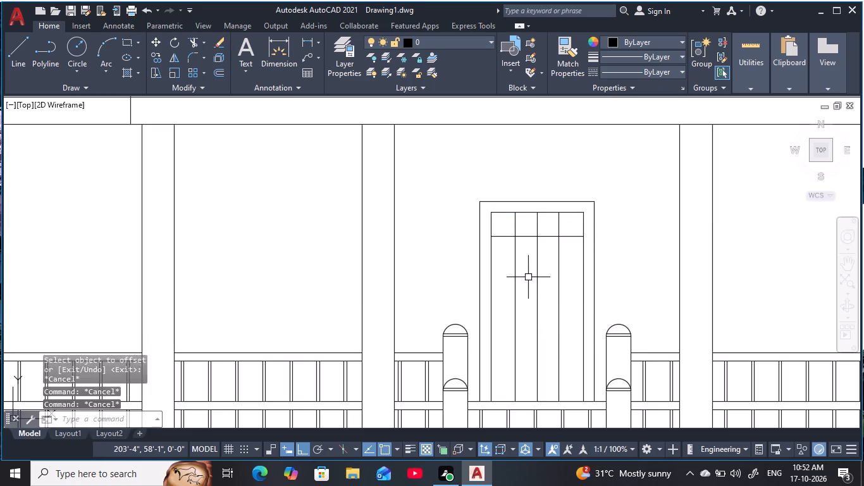
pyautogui.press('Escape')
pyautogui.press('Escape')
# Trim the overlapping ends at the inner panel's upper corners and the centre line above the panel.
pyautogui.press('t')
pyautogui.press('r')
pyautogui.press('space')
pyautogui.scroll(1, 514, 227)
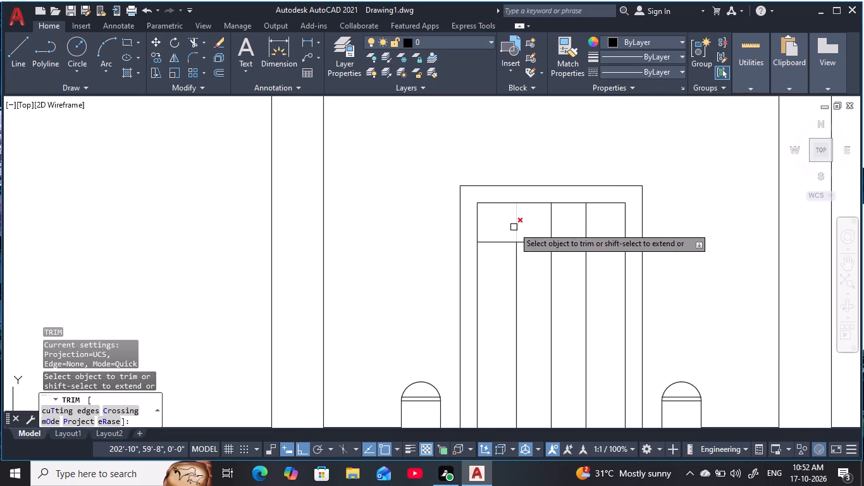
pyautogui.moveTo(522, 223); pyautogui.dragTo(483, 257)
pyautogui.moveTo(572, 227); pyautogui.dragTo(589, 237)
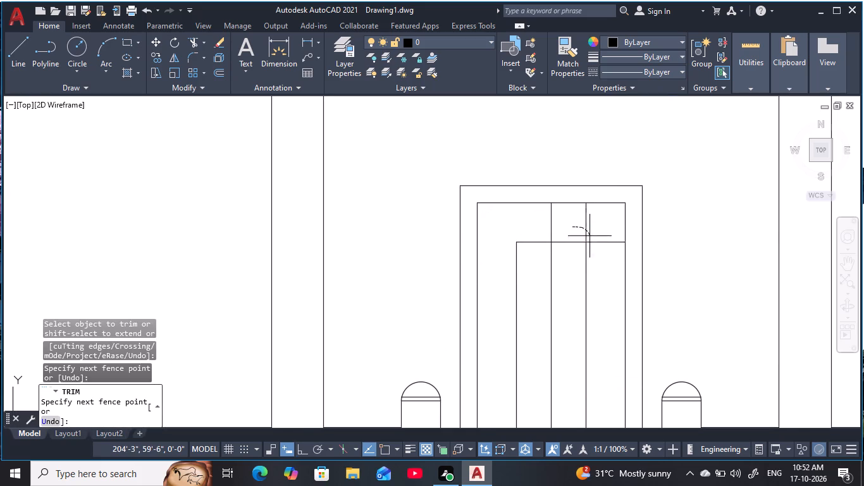
pyautogui.moveTo(589, 237); pyautogui.dragTo(599, 261)
pyautogui.moveTo(574, 225); pyautogui.dragTo(536, 229)
pyautogui.scroll(-1, 552, 325)
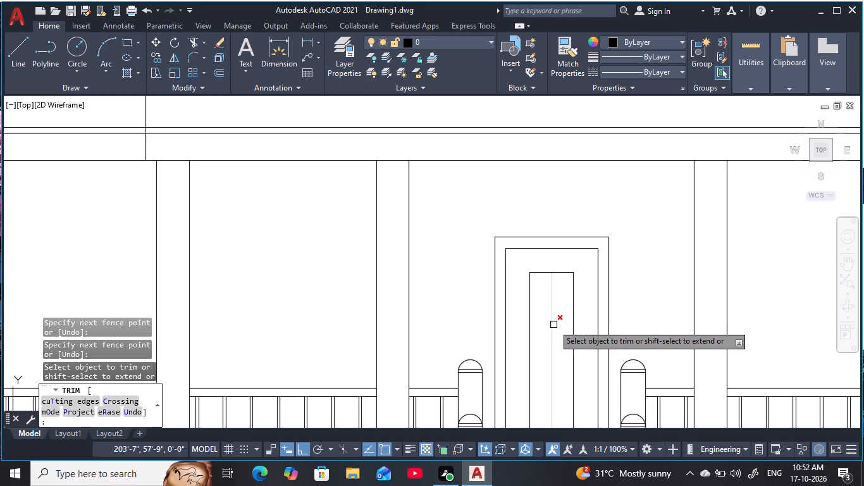
# Trim away the remaining centre line inside the inner door panel.
pyautogui.moveTo(553, 302); pyautogui.dragTo(514, 219, button='middle')
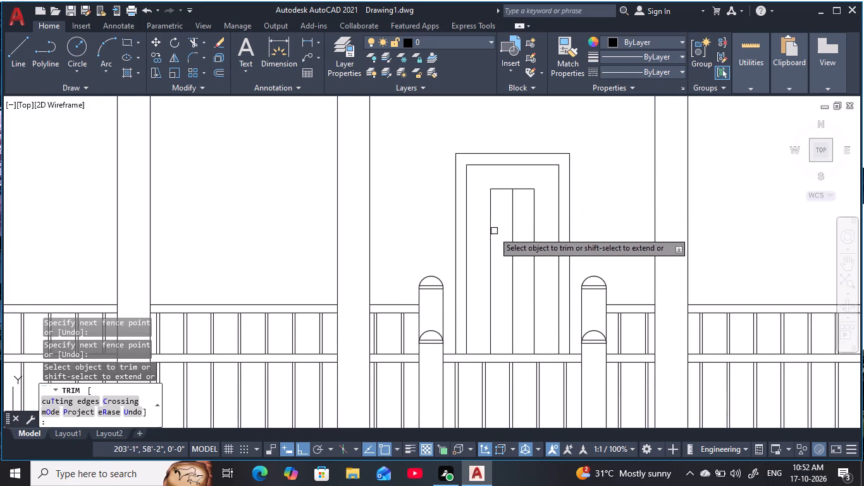
pyautogui.click(525, 254)
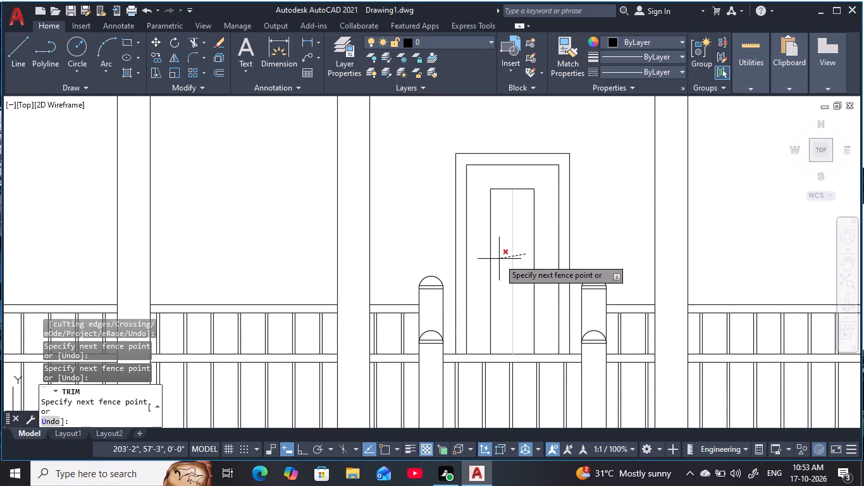
pyautogui.click(499, 259)
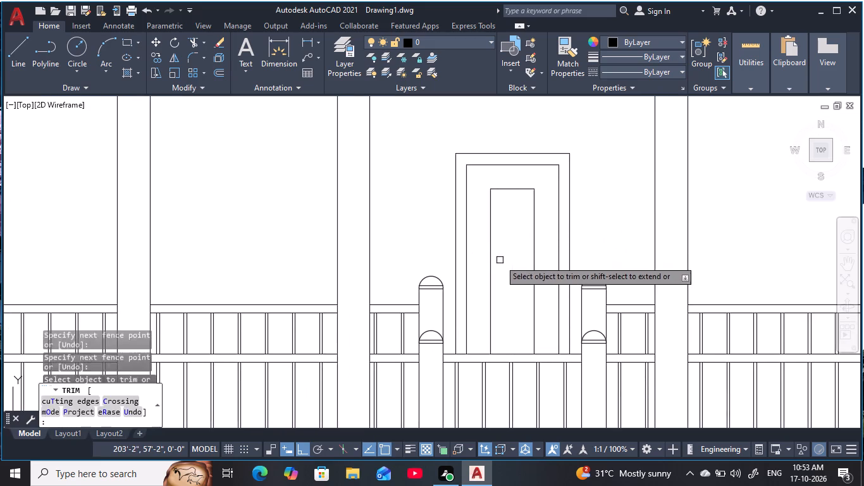
pyautogui.press('Escape')
pyautogui.press('Escape')
pyautogui.press('Escape')
pyautogui.press('Escape')
pyautogui.press('Escape')
pyautogui.press('Escape')
# Draw a vertical line from the midpoint of the inner panel's top edge down to the low railing's top edge.
pyautogui.press('l')
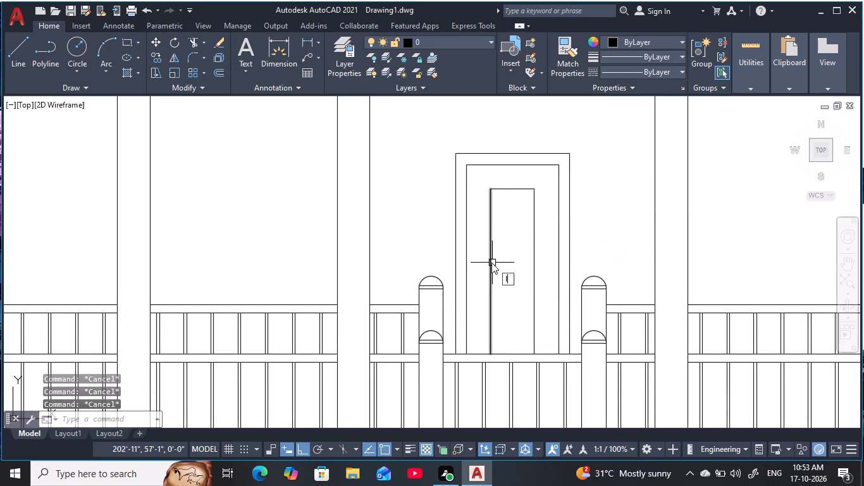
pyautogui.press('space')
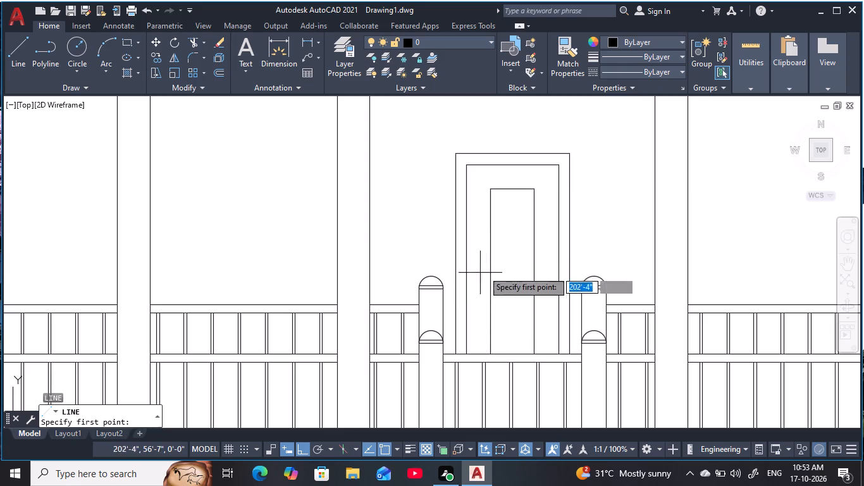
pyautogui.click(513, 188)
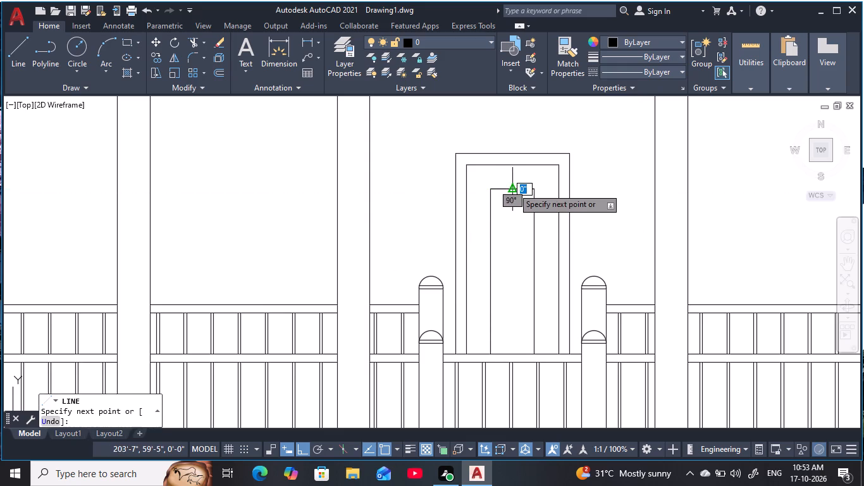
pyautogui.click(515, 354)
pyautogui.press('Escape')
pyautogui.press('Escape')
pyautogui.press('Escape')
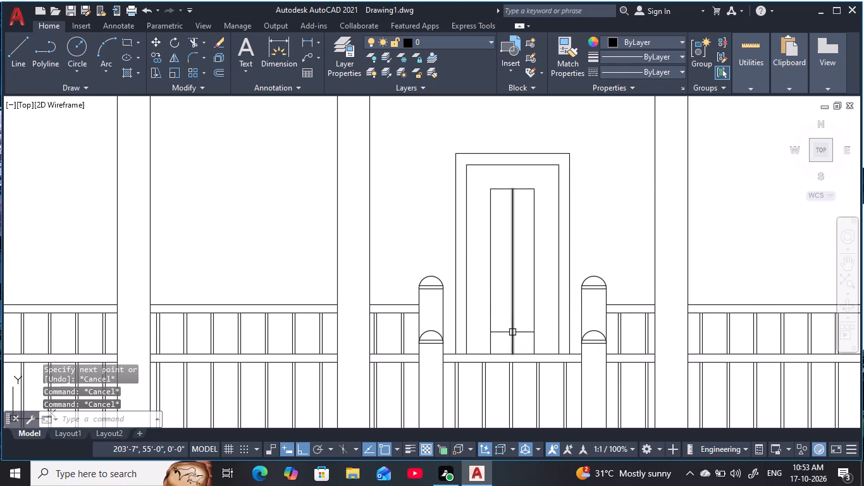
pyautogui.press('Escape')
pyautogui.press('Escape')
pyautogui.press('Escape')
# Offset the inner panel's centre line 3" to both sides.
pyautogui.press('o')
pyautogui.press('space')
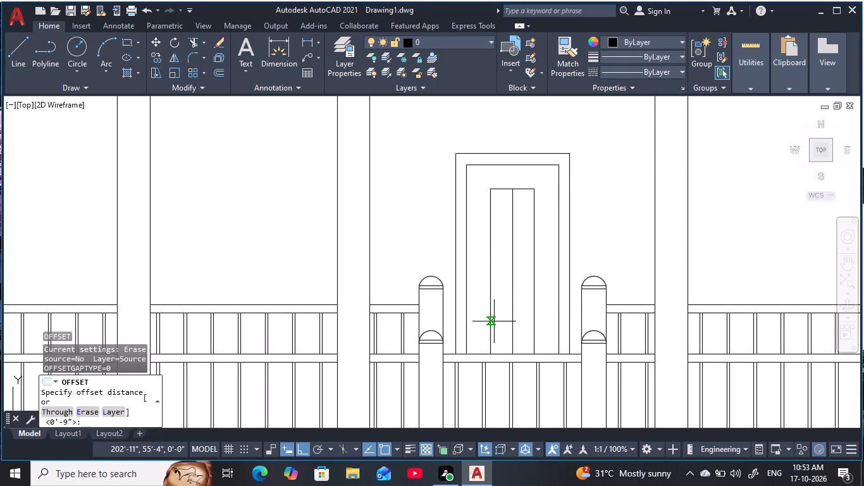
pyautogui.press('3')
pyautogui.press('space')
pyautogui.click(512, 305)
pyautogui.click(490, 317)
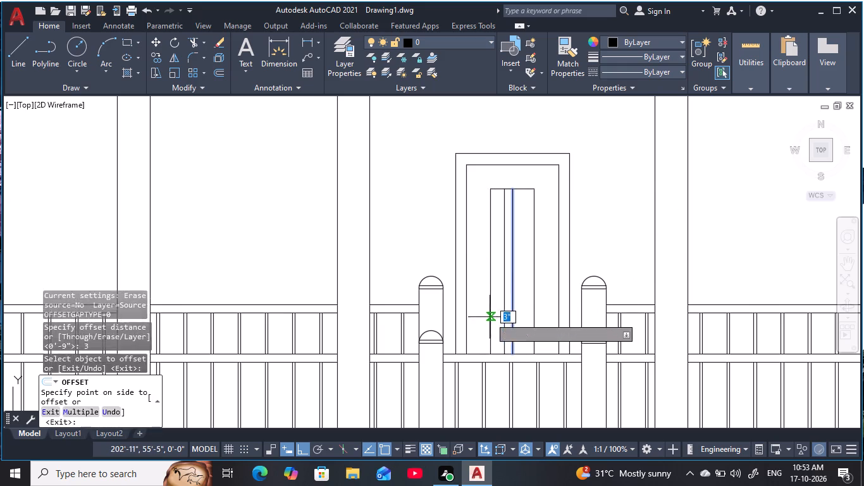
pyautogui.click(512, 303)
pyautogui.click(548, 311)
pyautogui.press('Escape')
pyautogui.press('Escape')
pyautogui.press('Escape')
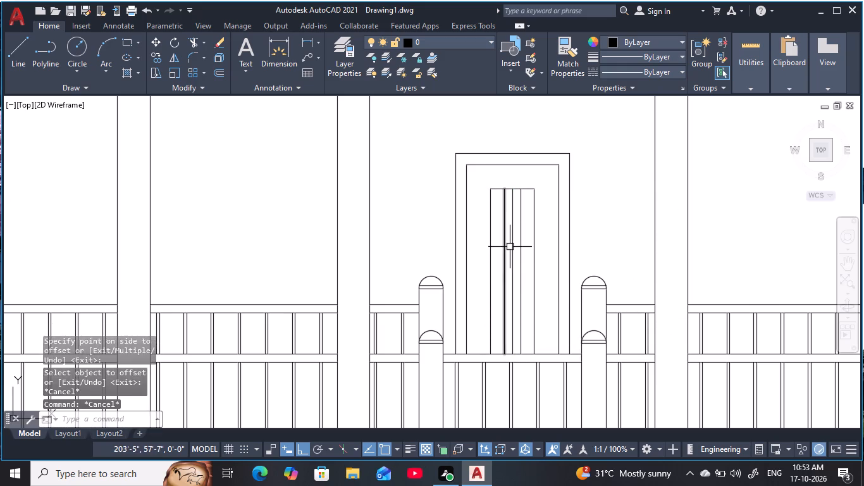
# Erase the vertical centre line inside the inner door panel, keeping the two lines beside it.
pyautogui.click(512, 254)
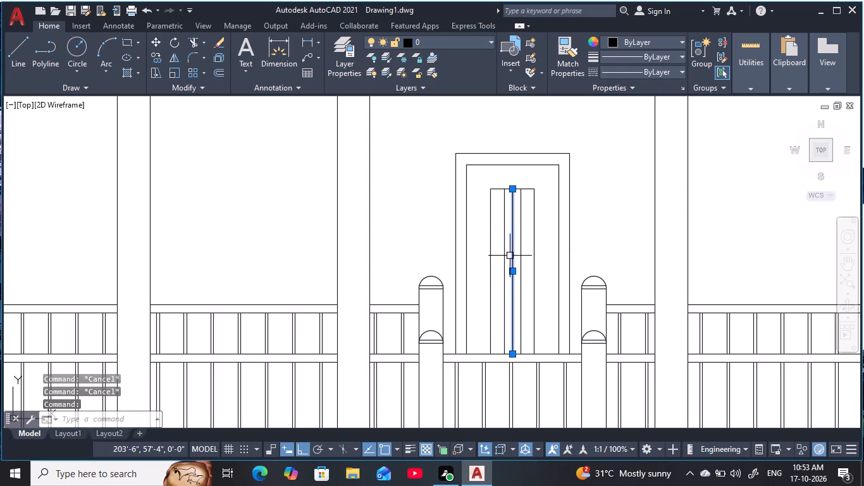
pyautogui.write('e')
pyautogui.press('space')
pyautogui.press('Escape')
pyautogui.press('Escape')
pyautogui.press('Escape')
pyautogui.press('Escape')
pyautogui.press('Escape')
pyautogui.press('Escape')
pyautogui.press('Escape')
pyautogui.press('Escape')
pyautogui.press('Escape')
pyautogui.press('Escape')
pyautogui.press('Escape')
pyautogui.press('Escape')
pyautogui.press('Escape')
pyautogui.press('Escape')
pyautogui.press('Escape')
pyautogui.press('Escape')
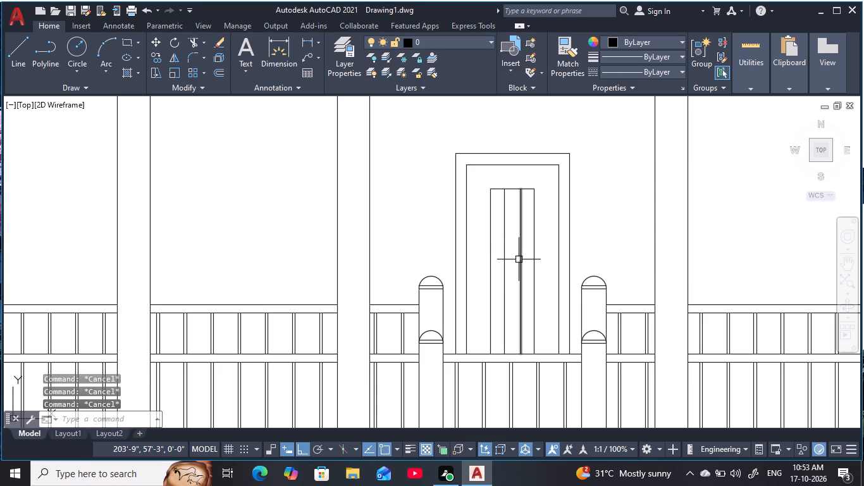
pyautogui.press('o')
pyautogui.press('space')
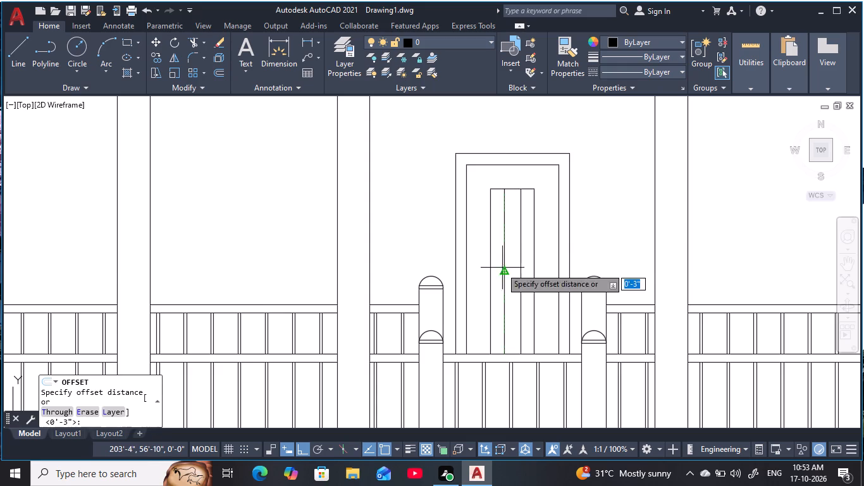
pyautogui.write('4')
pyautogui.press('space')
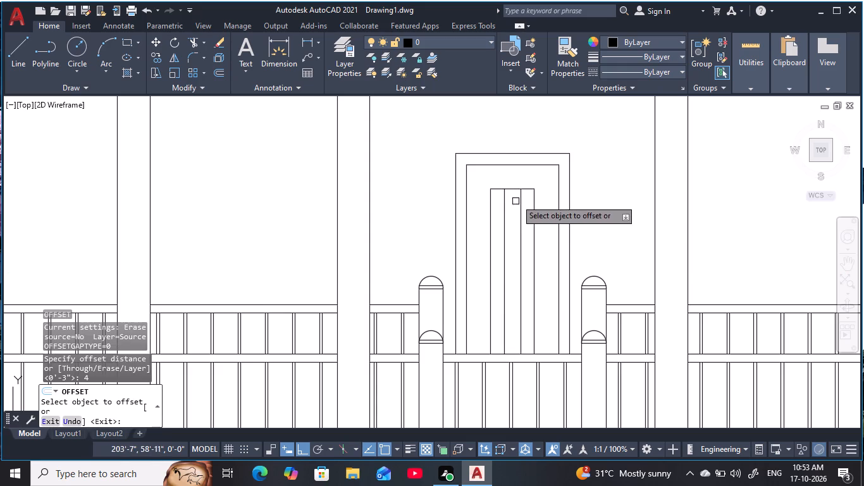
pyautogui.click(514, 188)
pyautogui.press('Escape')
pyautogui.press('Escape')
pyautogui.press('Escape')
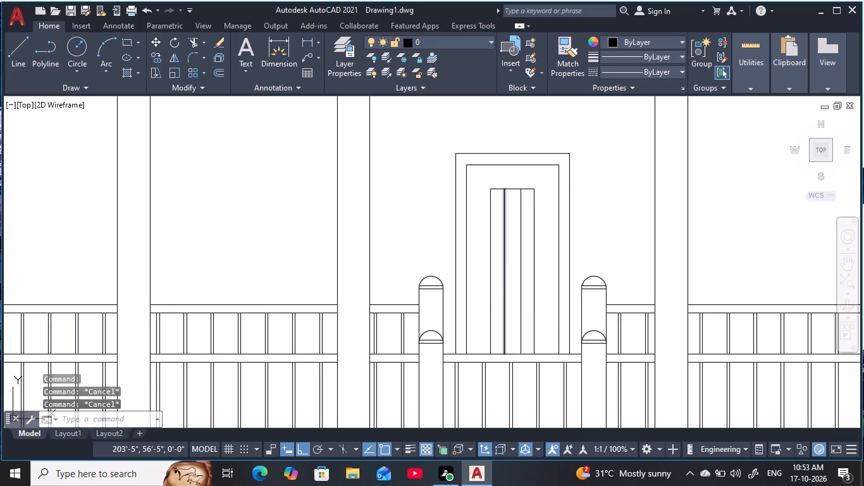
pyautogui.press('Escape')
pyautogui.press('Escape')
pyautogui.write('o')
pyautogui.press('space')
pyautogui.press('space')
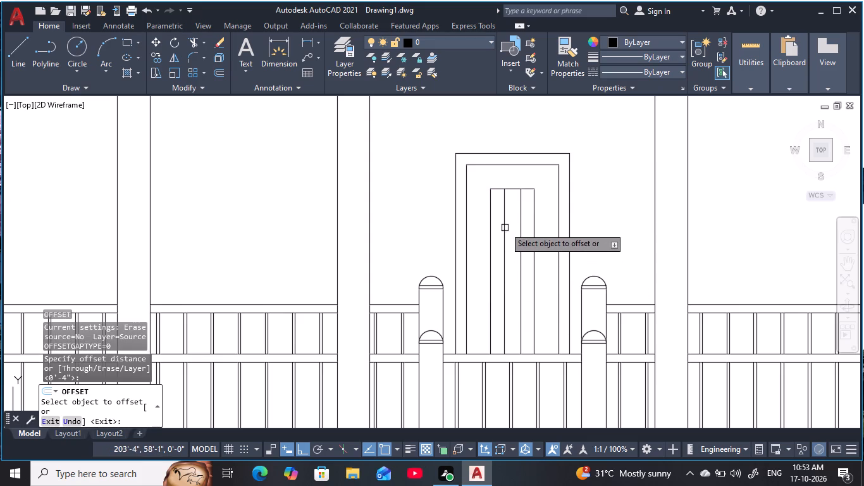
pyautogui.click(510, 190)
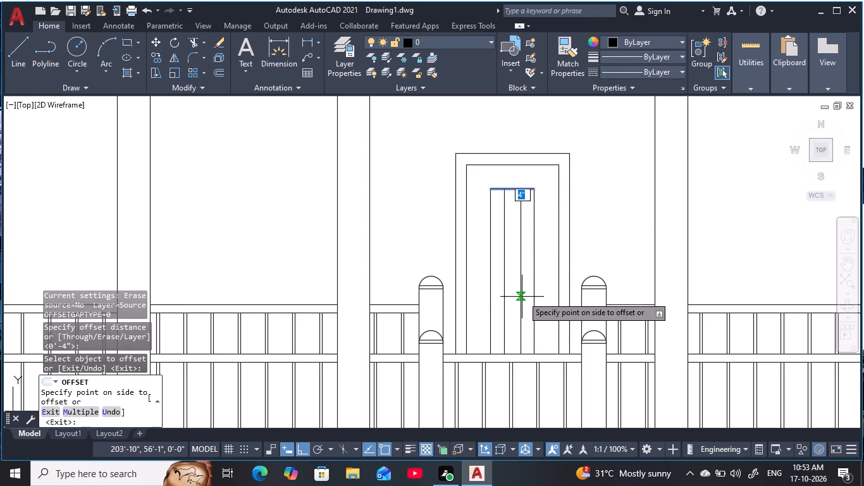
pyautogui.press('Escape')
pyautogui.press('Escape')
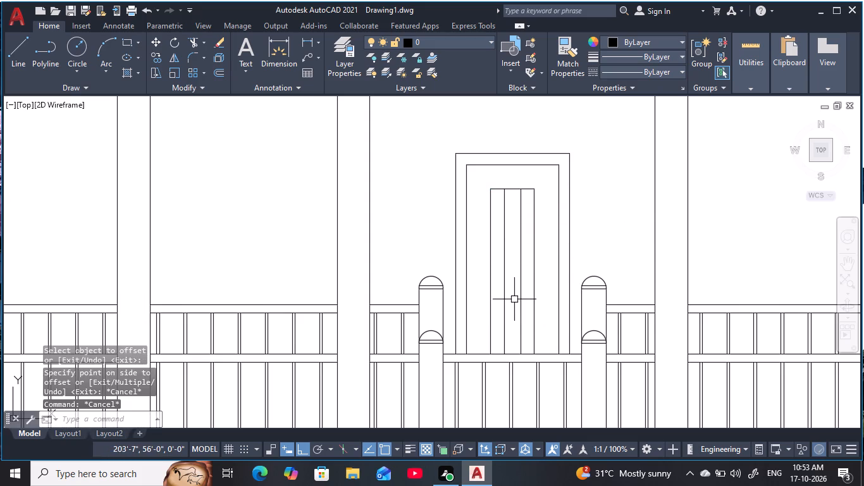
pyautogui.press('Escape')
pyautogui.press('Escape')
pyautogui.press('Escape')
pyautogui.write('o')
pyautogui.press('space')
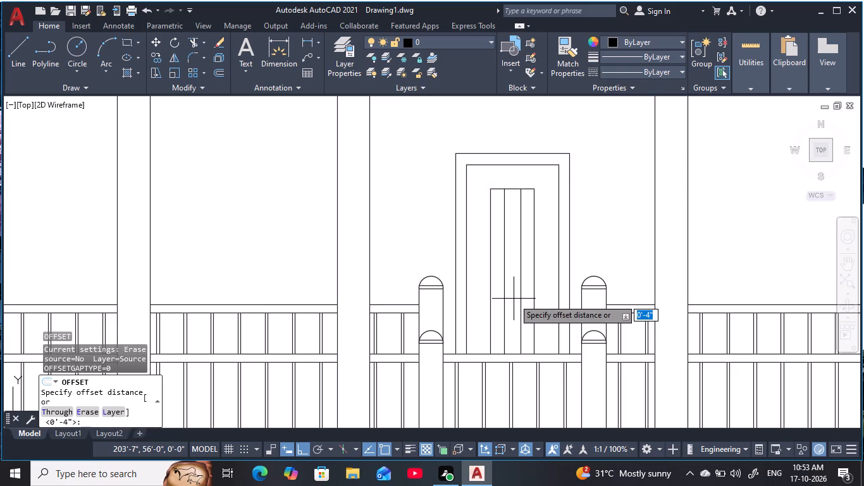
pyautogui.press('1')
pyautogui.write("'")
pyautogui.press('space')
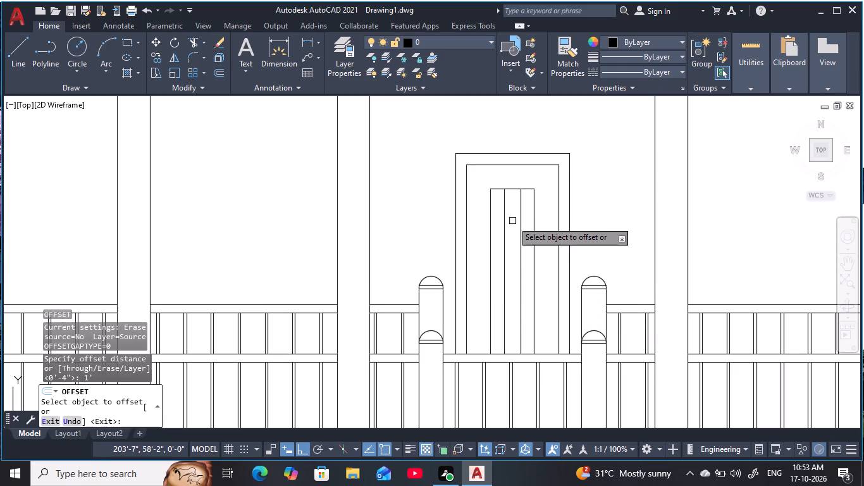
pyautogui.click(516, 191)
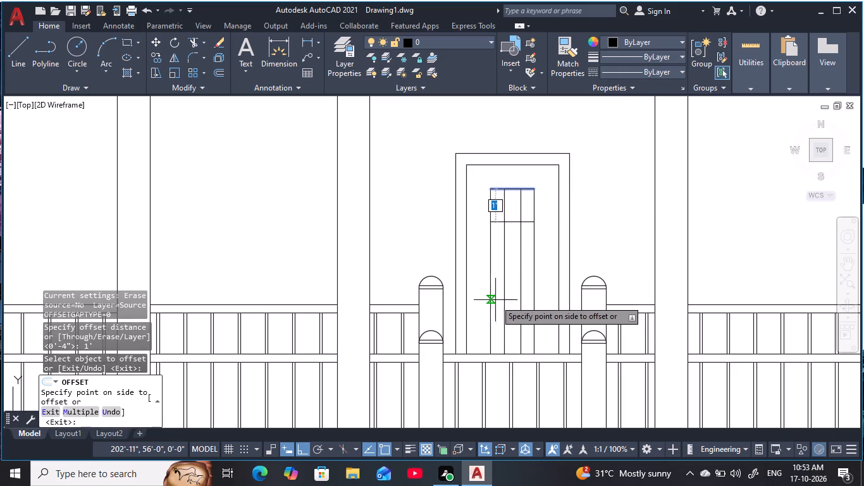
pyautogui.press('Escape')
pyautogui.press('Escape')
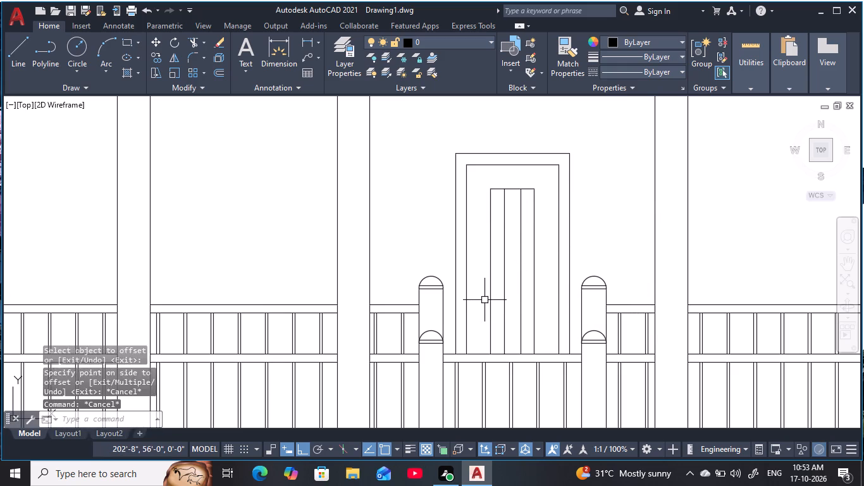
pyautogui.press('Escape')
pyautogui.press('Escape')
# Offset the inner panel's top edge downward three times in succession at 9" spacing.
pyautogui.write('o')
pyautogui.press('space')
pyautogui.press('9')
pyautogui.press('space')
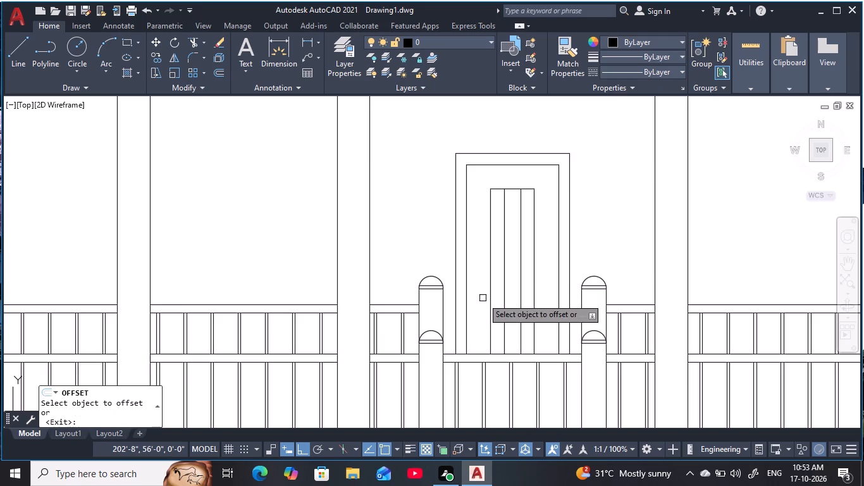
pyautogui.click(512, 190)
pyautogui.click(505, 271)
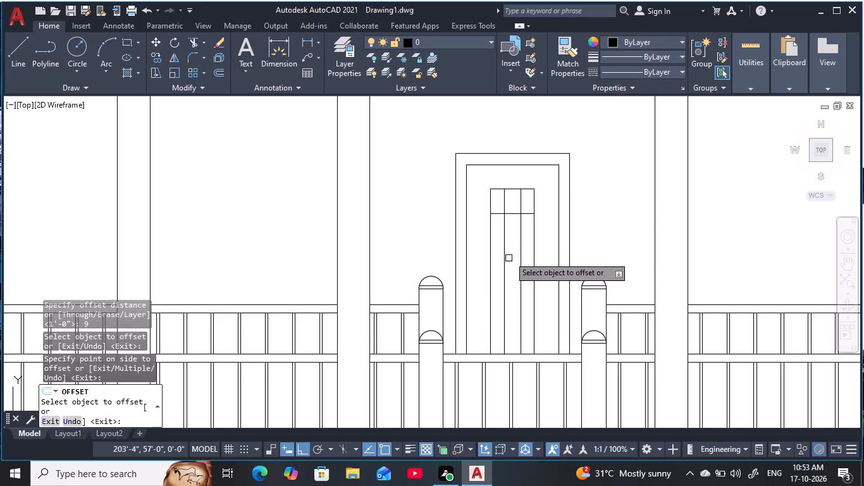
pyautogui.click(512, 212)
pyautogui.click(523, 299)
pyautogui.click(513, 237)
pyautogui.click(519, 312)
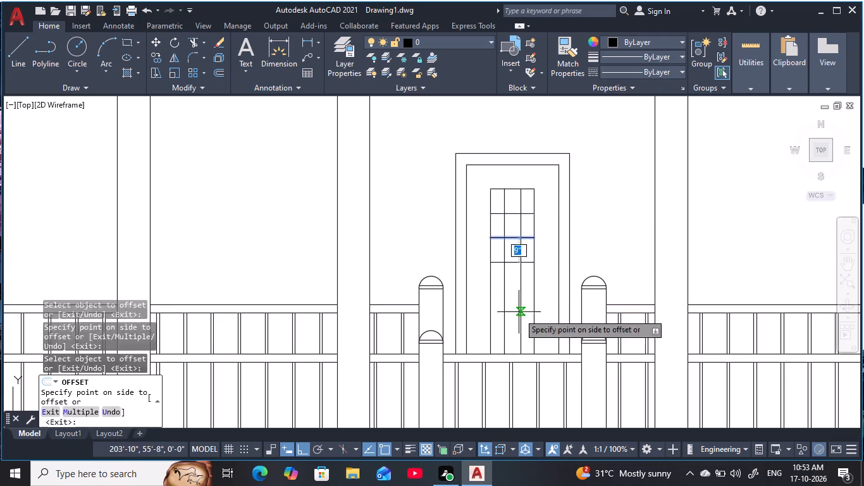
pyautogui.click(510, 259)
pyautogui.click(519, 315)
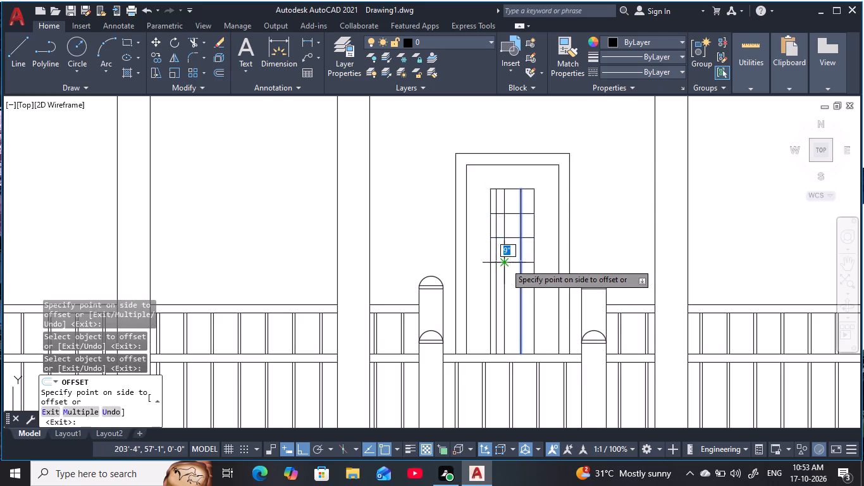
pyautogui.press('Escape')
pyautogui.press('Escape')
pyautogui.press('Escape')
pyautogui.press('Escape')
pyautogui.press('Escape')
pyautogui.press('Escape')
pyautogui.press('Escape')
pyautogui.press('Escape')
pyautogui.press('Escape')
# Offset the lowest horizontal panel line downward three more times in succession at 9" spacing.
pyautogui.press('space')
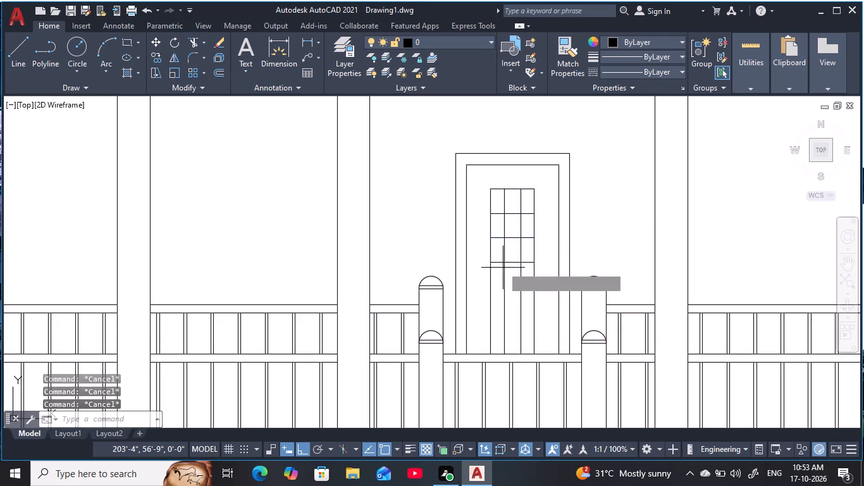
pyautogui.press('space')
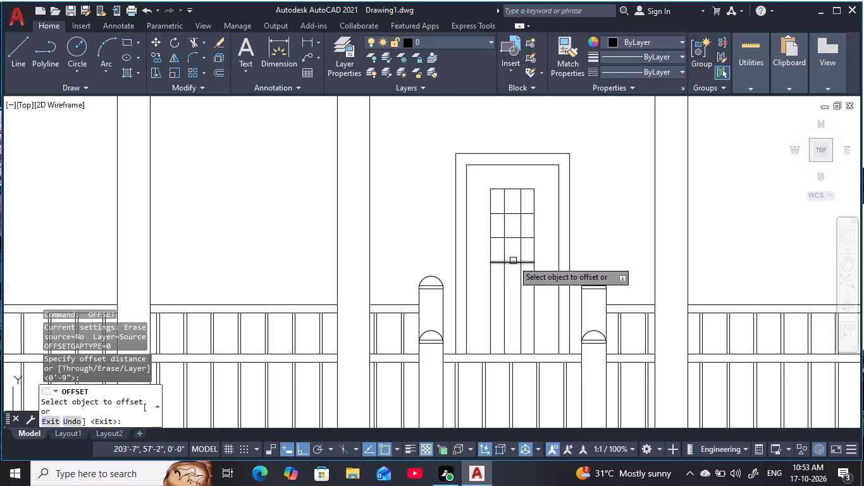
pyautogui.click(513, 262)
pyautogui.click(503, 318)
pyautogui.click(511, 289)
pyautogui.click(515, 328)
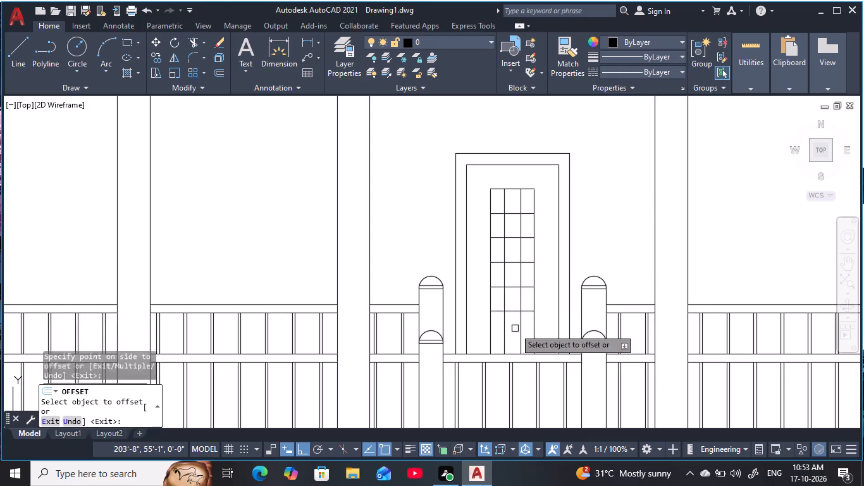
pyautogui.click(510, 308)
pyautogui.moveTo(513, 311); pyautogui.dragTo(515, 326)
pyautogui.click(518, 351)
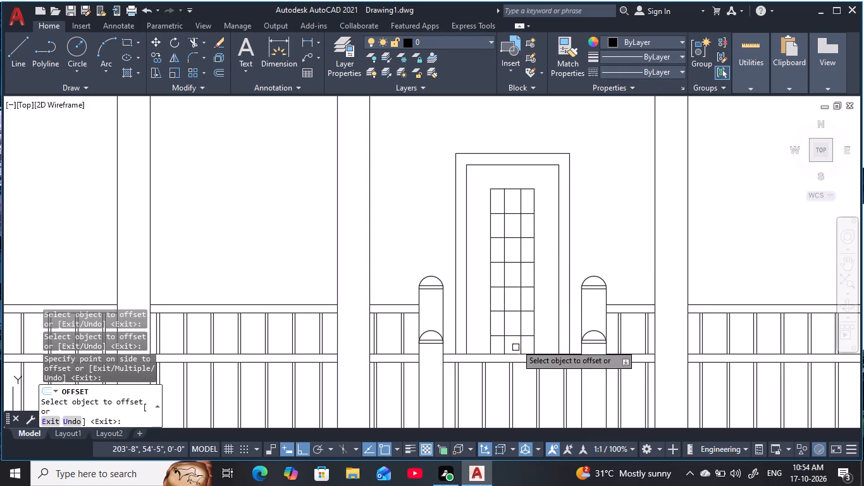
pyautogui.press('Escape')
pyautogui.press('Escape')
pyautogui.press('Escape')
pyautogui.press('Escape')
pyautogui.press('Escape')
pyautogui.press('Escape')
pyautogui.press('Escape')
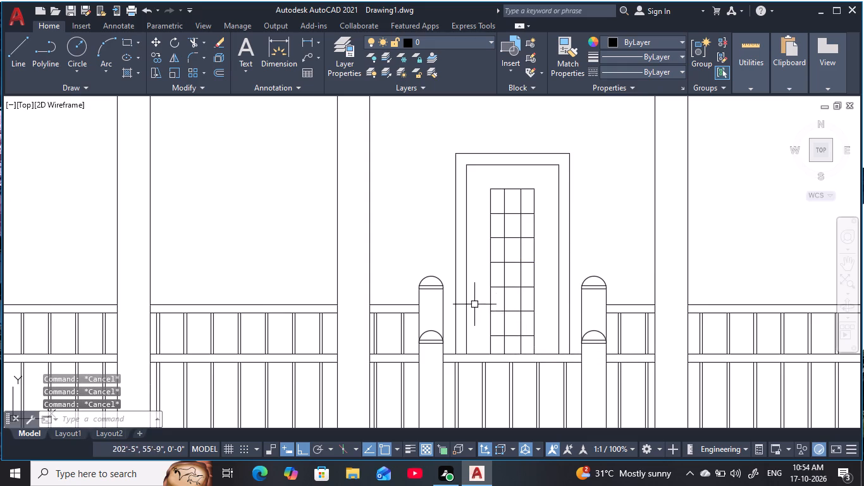
pyautogui.press('Escape')
# Trim the left-column segment of the first horizontal grid line and the right-column segment of the second, counting down from the panel's top edge.
pyautogui.scroll(2, 503, 291)
pyautogui.moveTo(494, 313); pyautogui.dragTo(455, 354, button='middle')
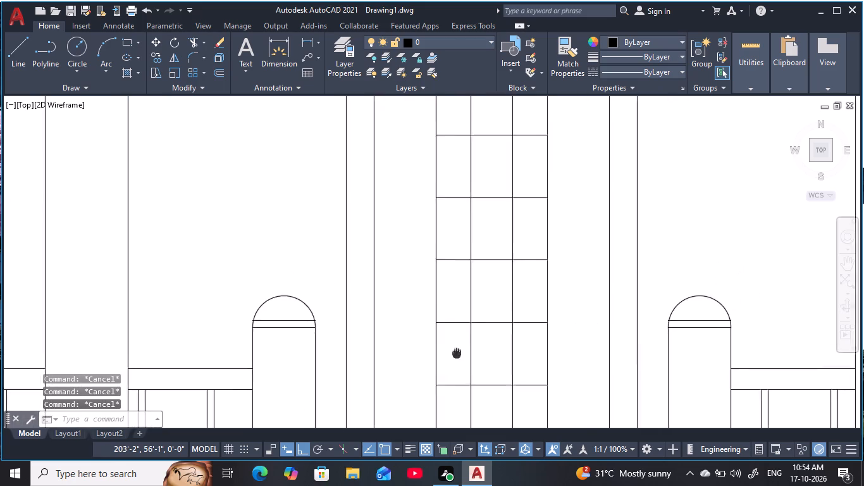
pyautogui.moveTo(455, 354); pyautogui.dragTo(452, 359, button='middle')
pyautogui.scroll(-1, 463, 349)
pyautogui.moveTo(466, 339); pyautogui.dragTo(487, 304, button='middle')
pyautogui.press('Escape')
pyautogui.press('Escape')
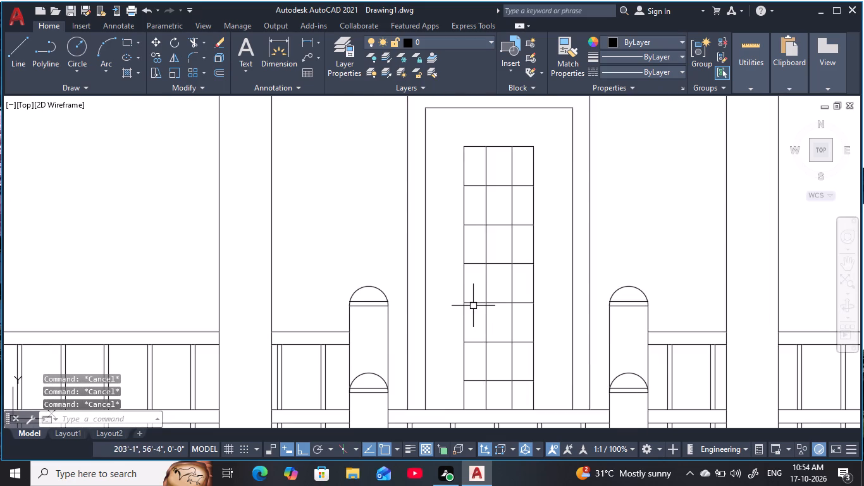
pyautogui.press('t')
pyautogui.write('r')
pyautogui.press('space')
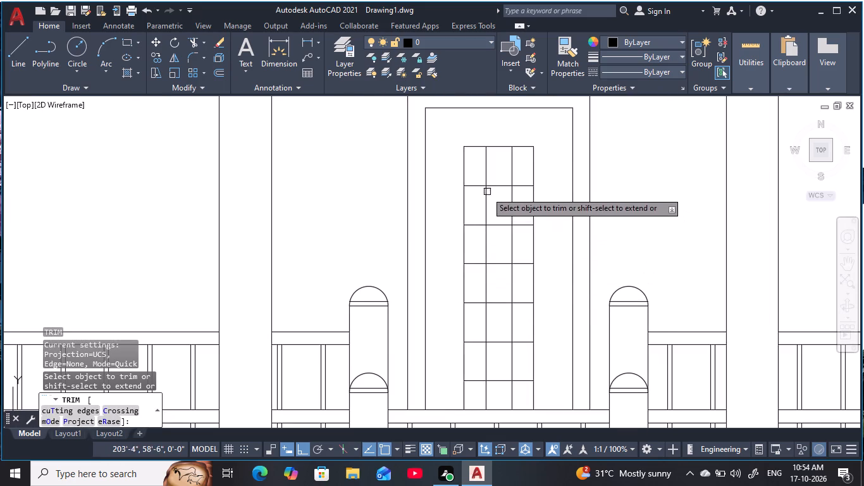
pyautogui.click(471, 177)
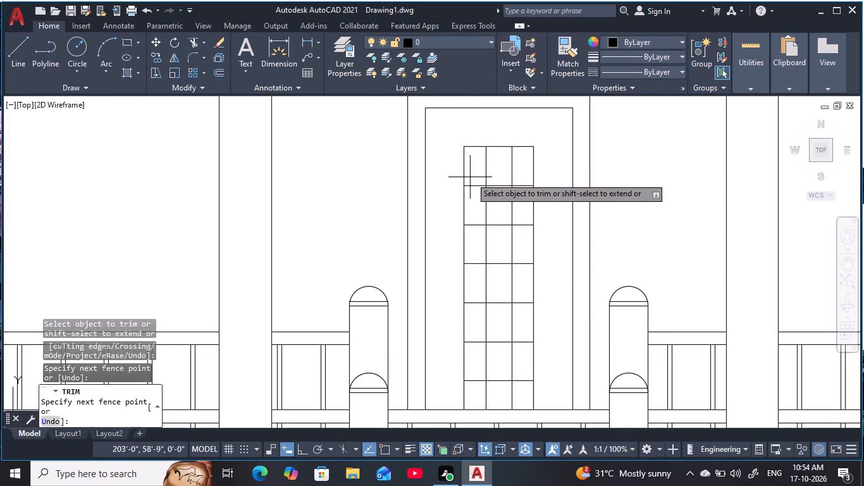
pyautogui.moveTo(470, 178); pyautogui.dragTo(472, 185)
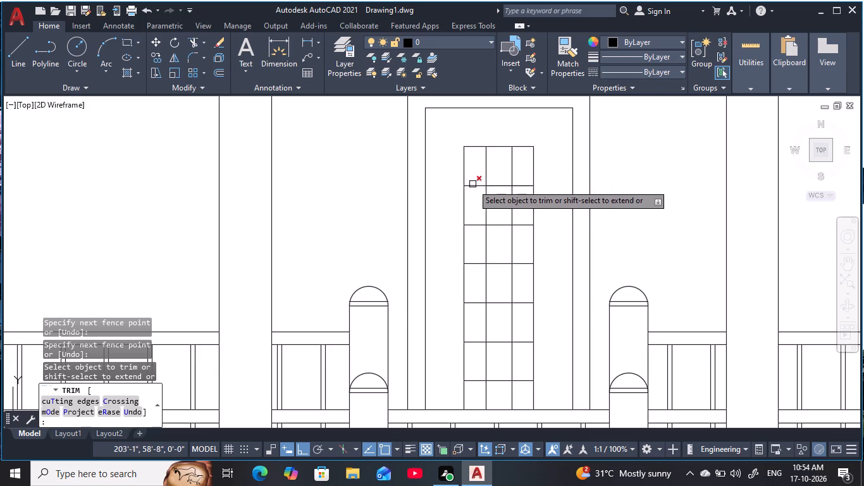
pyautogui.moveTo(472, 185); pyautogui.dragTo(477, 196)
pyautogui.moveTo(479, 179); pyautogui.dragTo(481, 190)
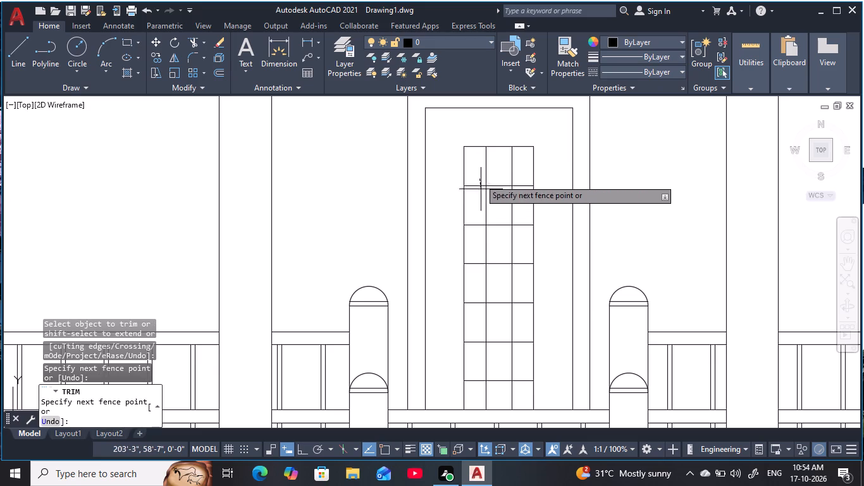
pyautogui.moveTo(481, 190); pyautogui.dragTo(482, 201)
pyautogui.moveTo(522, 216); pyautogui.dragTo(522, 245)
# Trim the right-column segment of the lowest horizontal grid line and the left-column segment of the line directly above it.
pyautogui.moveTo(482, 286); pyautogui.dragTo(459, 234, button='middle')
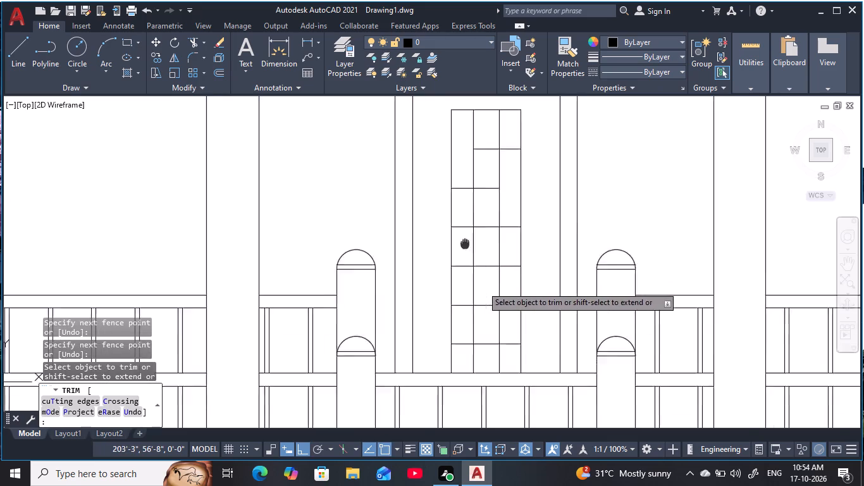
pyautogui.moveTo(459, 234); pyautogui.dragTo(441, 192, button='middle')
pyautogui.moveTo(481, 299); pyautogui.dragTo(481, 274)
pyautogui.scroll(-1, 459, 266)
pyautogui.moveTo(459, 271); pyautogui.dragTo(461, 285, button='middle')
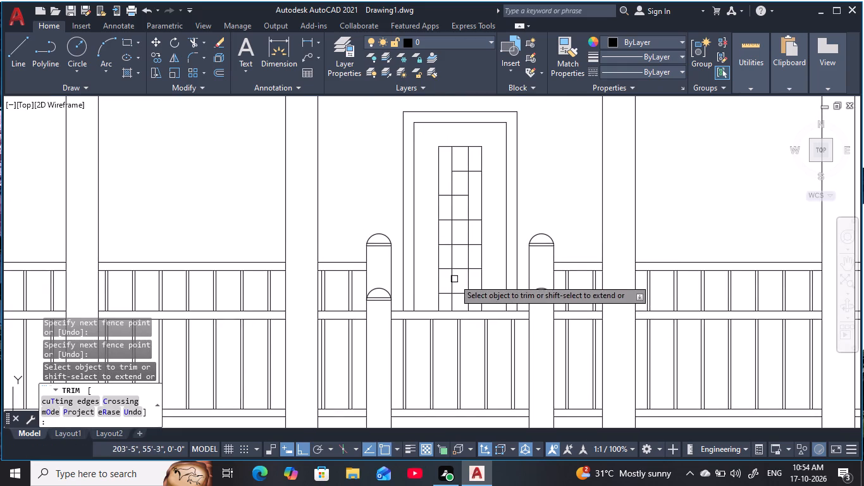
pyautogui.scroll(1, 449, 267)
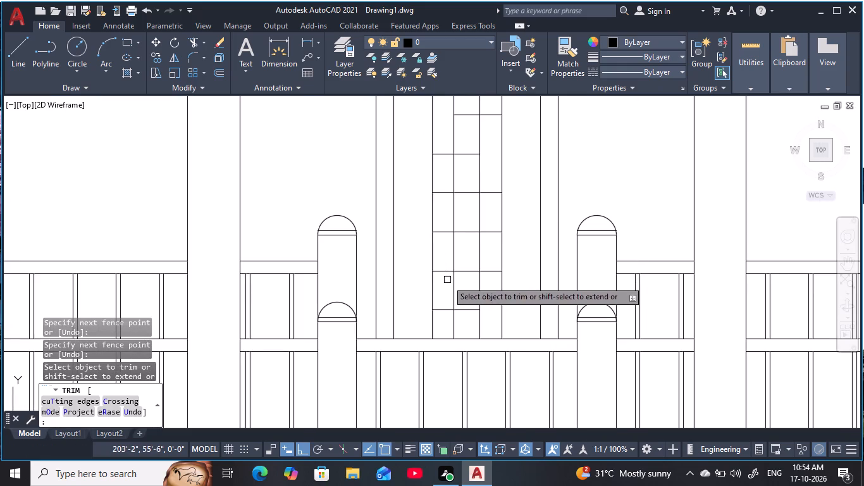
pyautogui.moveTo(441, 278); pyautogui.dragTo(446, 261)
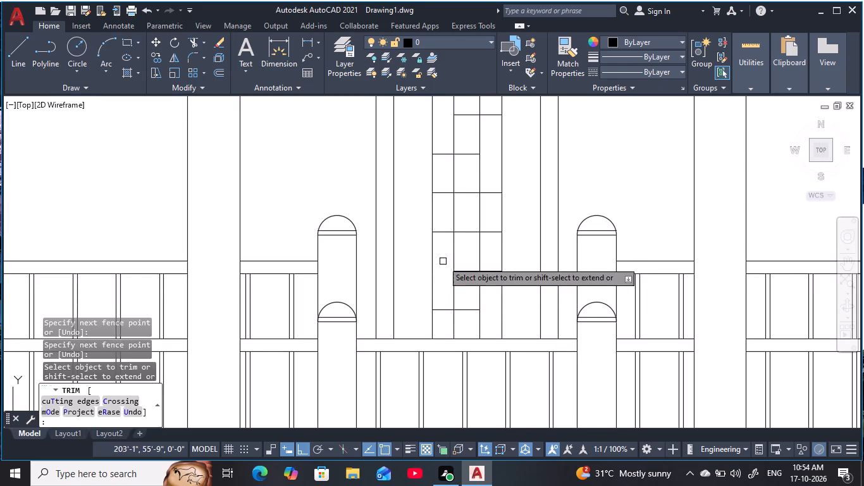
# Trim the left vertical divider out of the panel grid's fifth row from the top and the right divider out of the second row.
pyautogui.scroll(-1, 445, 248)
pyautogui.moveTo(451, 263); pyautogui.dragTo(441, 276, button='middle')
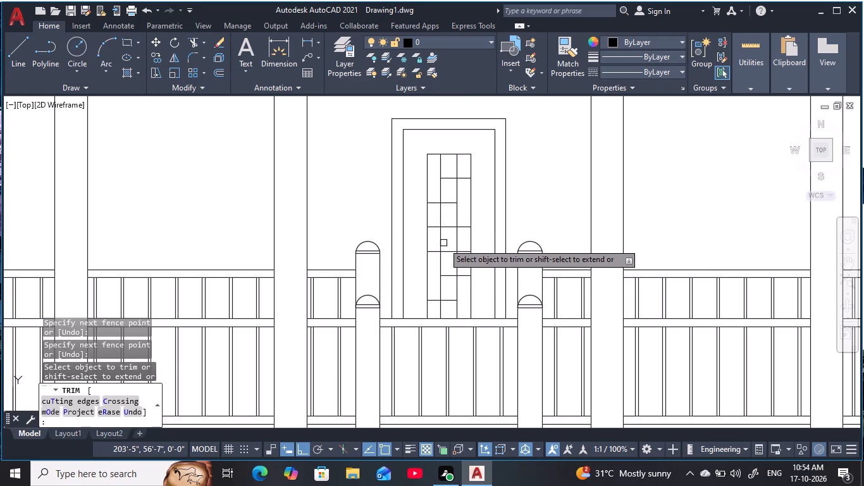
pyautogui.scroll(1, 443, 241)
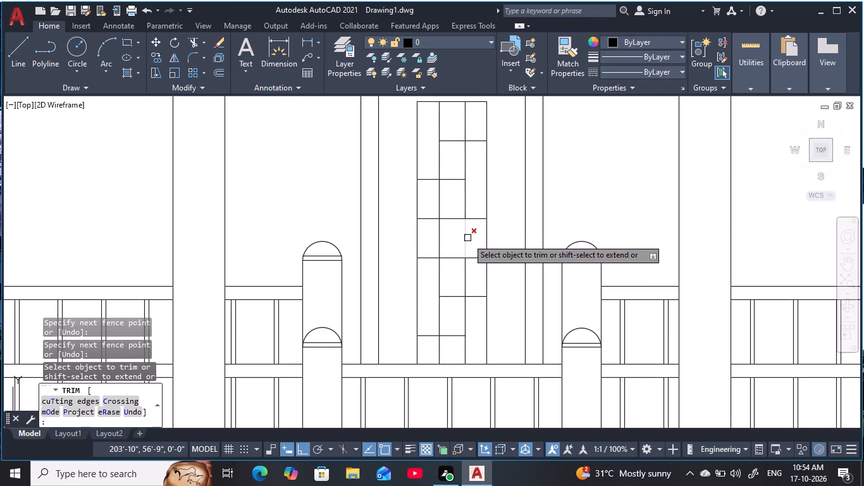
pyautogui.scroll(-1, 456, 244)
pyautogui.scroll(1, 455, 262)
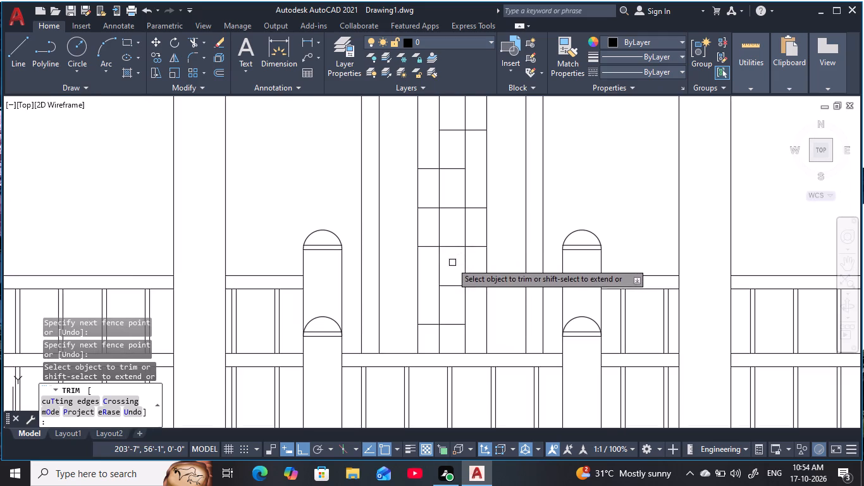
pyautogui.moveTo(450, 266); pyautogui.dragTo(428, 268)
pyautogui.moveTo(456, 228); pyautogui.dragTo(446, 258, button='middle')
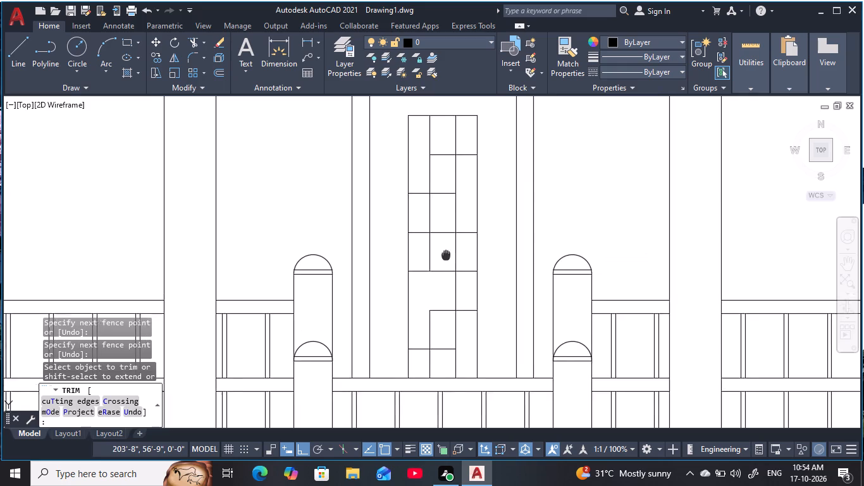
pyautogui.moveTo(446, 258); pyautogui.dragTo(445, 271, button='middle')
pyautogui.moveTo(464, 196); pyautogui.dragTo(446, 197)
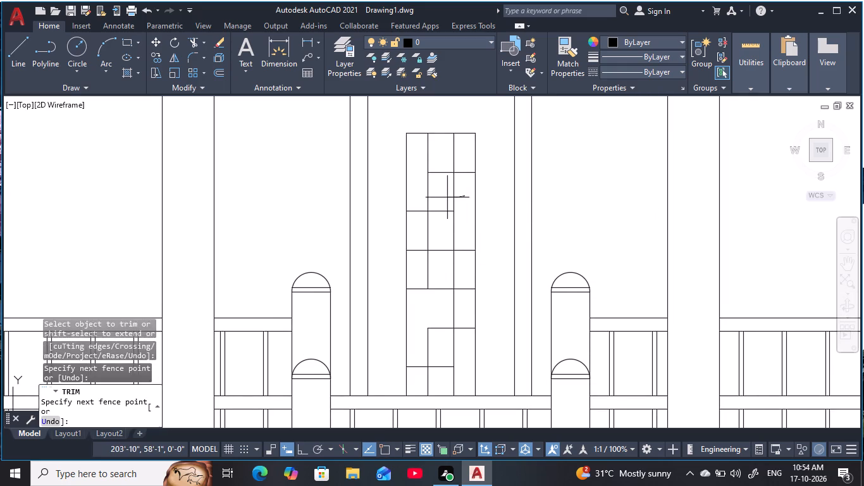
pyautogui.moveTo(446, 197); pyautogui.dragTo(443, 198)
# Trim the left vertical divider out of the grid's third row and the right divider out of the fourth and fifth rows.
pyautogui.scroll(-1, 450, 234)
pyautogui.moveTo(450, 236); pyautogui.dragTo(445, 178, button='middle')
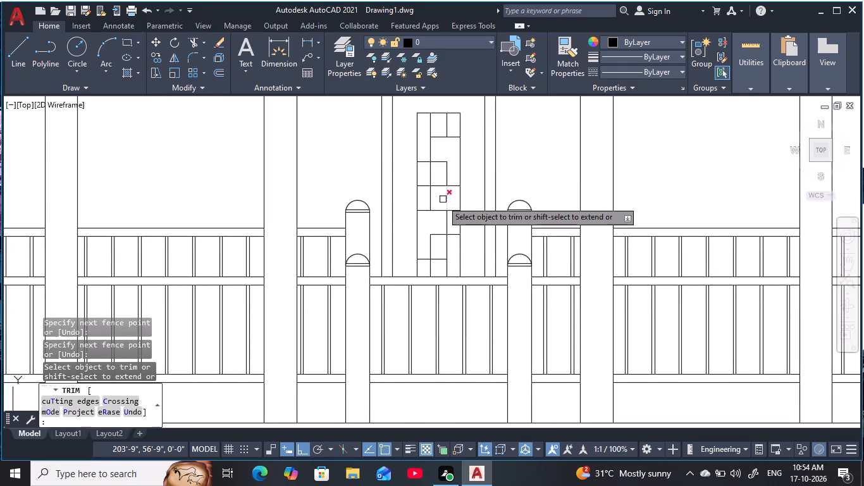
pyautogui.scroll(1, 439, 200)
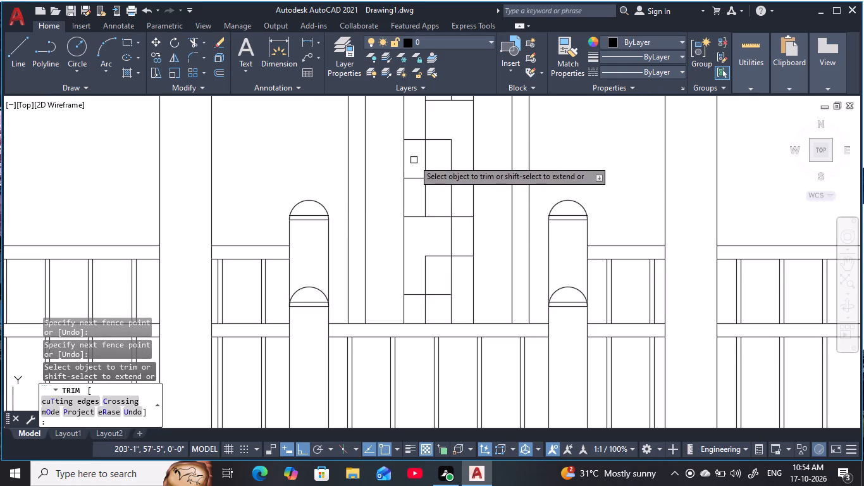
pyautogui.moveTo(414, 160); pyautogui.dragTo(435, 160)
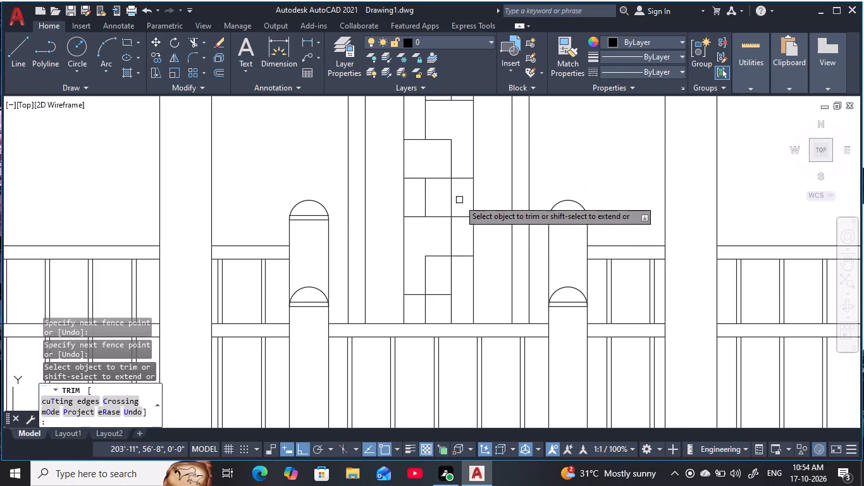
pyautogui.moveTo(459, 199); pyautogui.dragTo(441, 201)
pyautogui.scroll(-2, 446, 196)
pyautogui.moveTo(445, 197); pyautogui.dragTo(440, 213, button='middle')
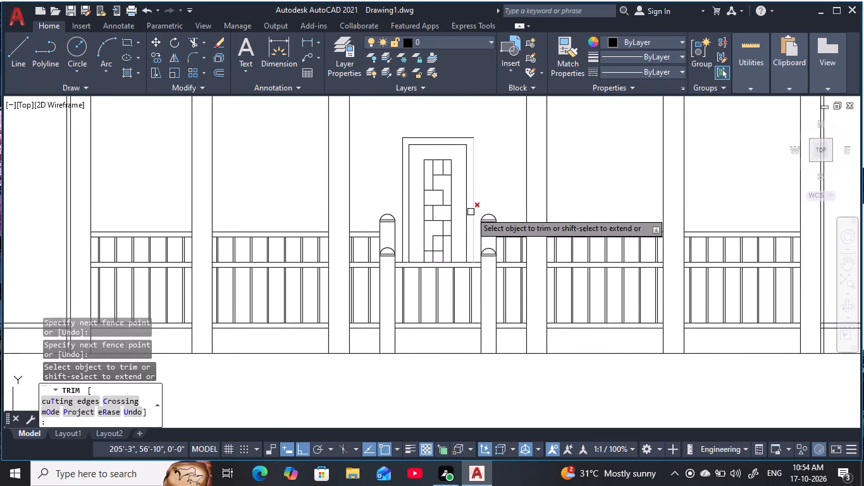
pyautogui.scroll(1, 440, 229)
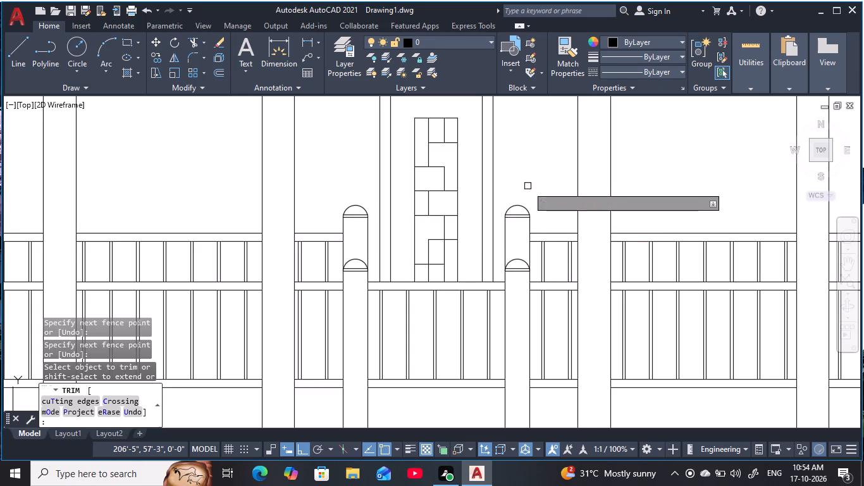
pyautogui.scroll(2, 440, 235)
pyautogui.moveTo(459, 226); pyautogui.dragTo(441, 230)
pyautogui.scroll(-3, 443, 227)
pyautogui.moveTo(443, 227); pyautogui.dragTo(472, 230, button='middle')
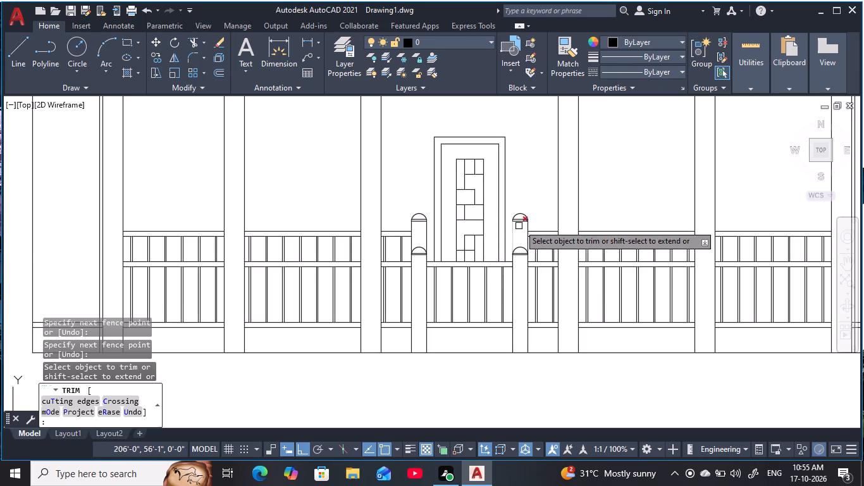
pyautogui.press('Escape')
pyautogui.press('Escape')
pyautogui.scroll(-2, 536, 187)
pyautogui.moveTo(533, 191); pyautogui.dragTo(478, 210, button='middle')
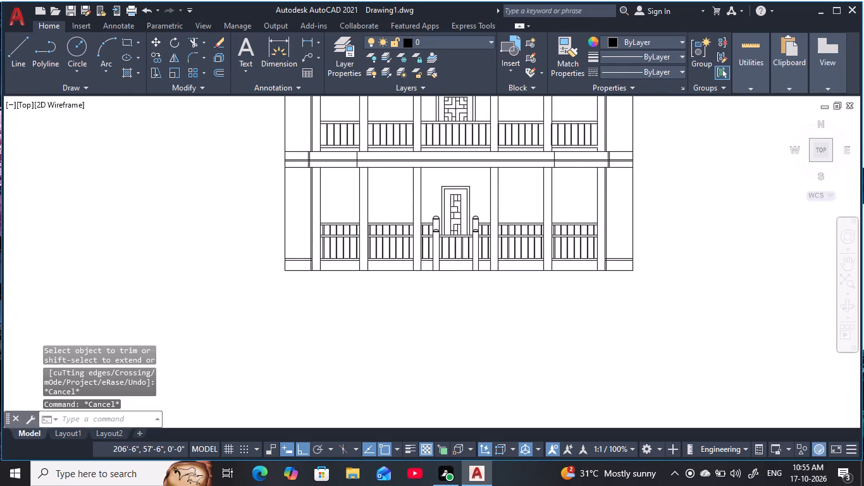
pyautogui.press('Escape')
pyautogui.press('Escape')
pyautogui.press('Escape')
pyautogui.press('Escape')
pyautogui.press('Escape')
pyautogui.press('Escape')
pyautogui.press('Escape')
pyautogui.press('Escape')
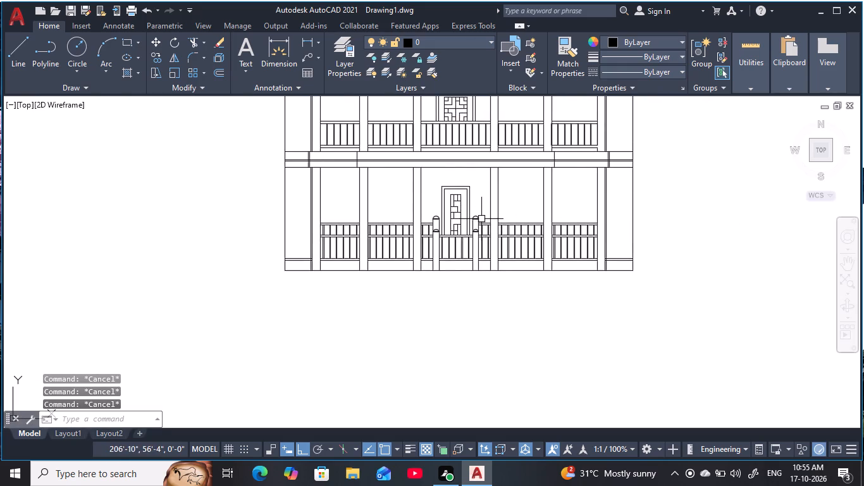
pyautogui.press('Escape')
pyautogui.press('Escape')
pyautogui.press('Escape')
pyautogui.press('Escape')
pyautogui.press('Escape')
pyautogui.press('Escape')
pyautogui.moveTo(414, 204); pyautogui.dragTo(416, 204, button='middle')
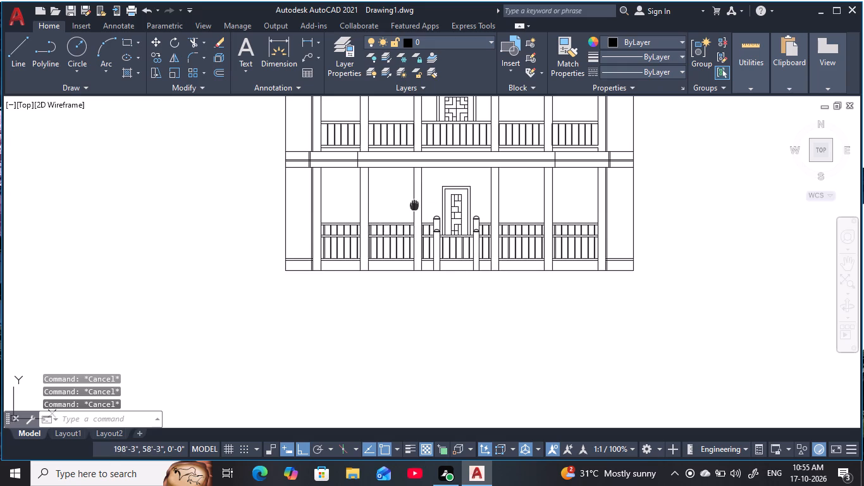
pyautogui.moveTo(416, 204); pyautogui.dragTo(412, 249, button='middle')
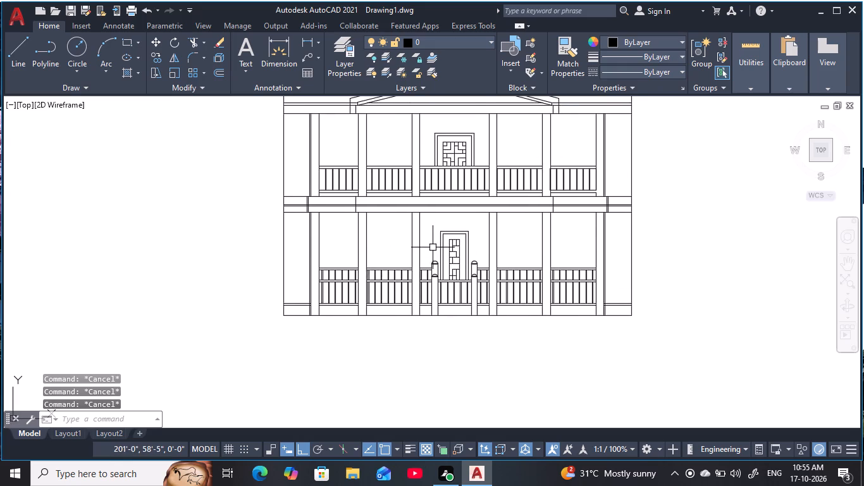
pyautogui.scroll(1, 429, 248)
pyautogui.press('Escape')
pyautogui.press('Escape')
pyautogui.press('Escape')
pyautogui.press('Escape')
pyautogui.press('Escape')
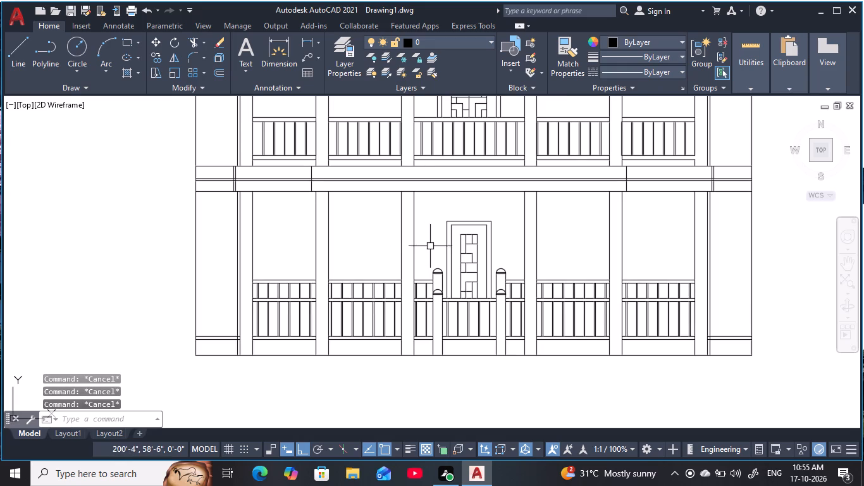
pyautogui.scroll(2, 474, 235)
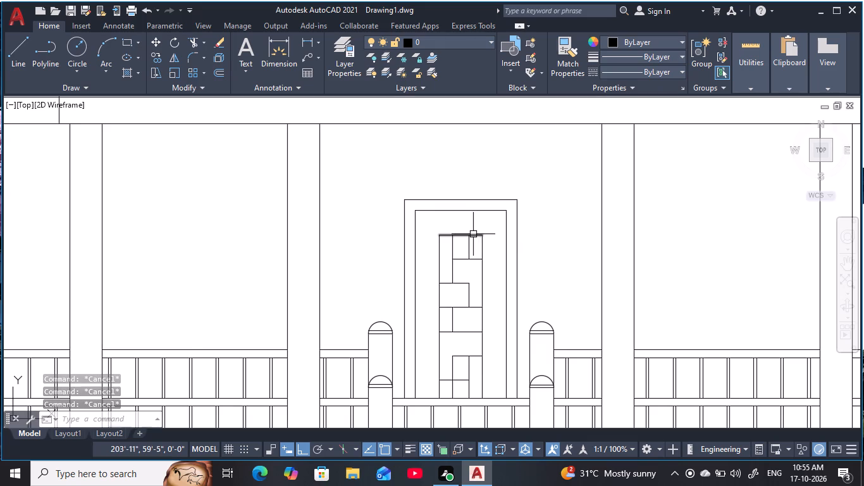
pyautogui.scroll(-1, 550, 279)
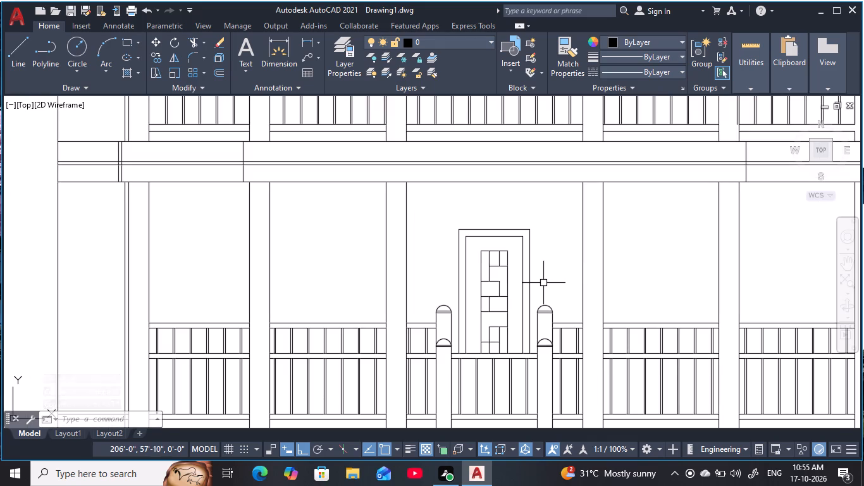
# Offset the inner panel's right, top and left edges inward by 1" to form a thin border.
pyautogui.write('o 1')
pyautogui.press('space')
pyautogui.scroll(1, 514, 283)
pyautogui.click(506, 283)
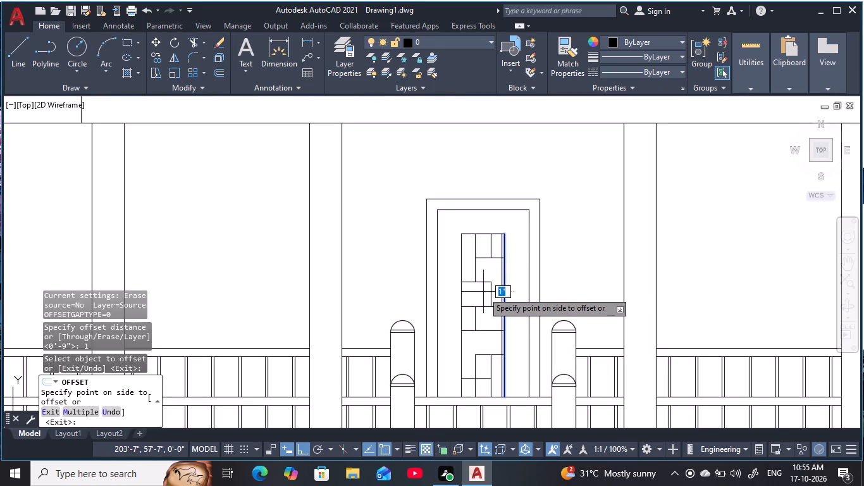
pyautogui.click(483, 292)
pyautogui.click(483, 233)
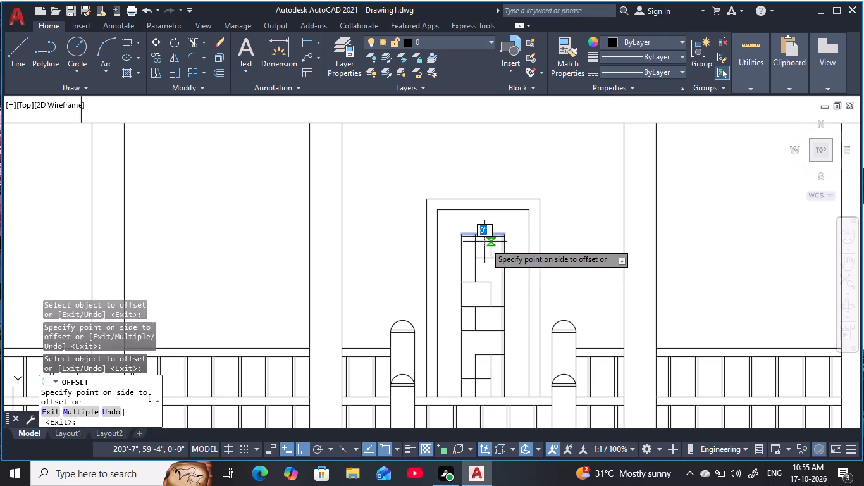
pyautogui.click(486, 267)
pyautogui.click(462, 277)
pyautogui.click(487, 273)
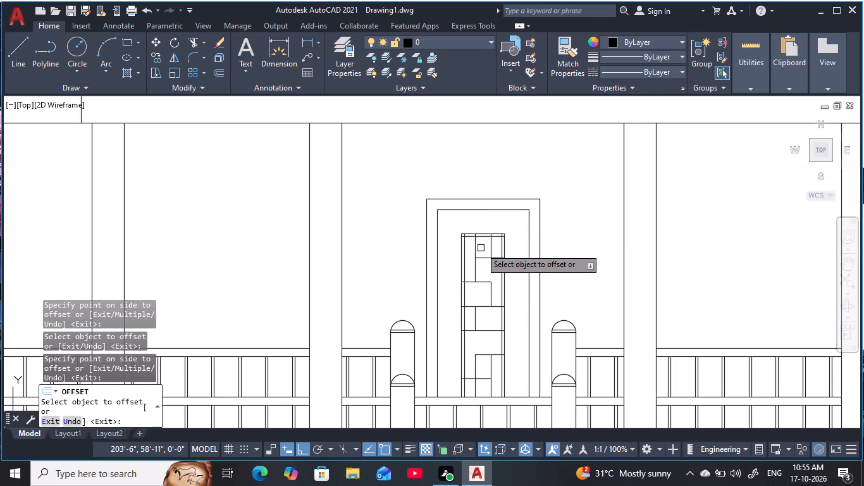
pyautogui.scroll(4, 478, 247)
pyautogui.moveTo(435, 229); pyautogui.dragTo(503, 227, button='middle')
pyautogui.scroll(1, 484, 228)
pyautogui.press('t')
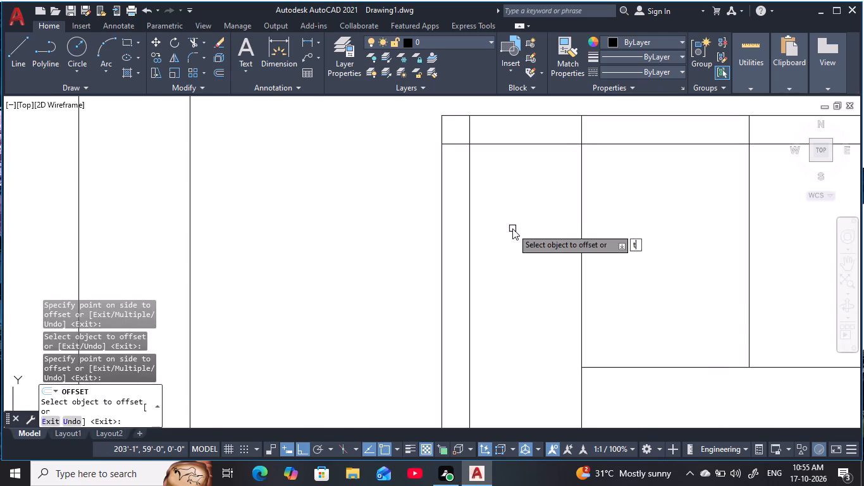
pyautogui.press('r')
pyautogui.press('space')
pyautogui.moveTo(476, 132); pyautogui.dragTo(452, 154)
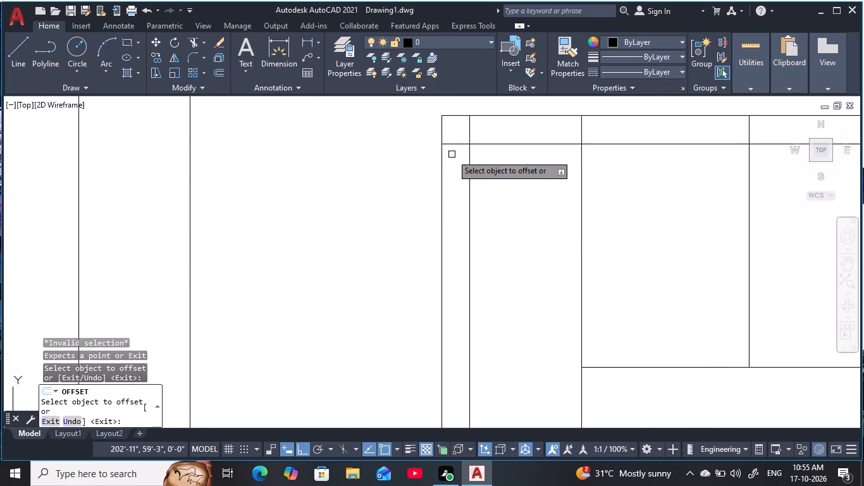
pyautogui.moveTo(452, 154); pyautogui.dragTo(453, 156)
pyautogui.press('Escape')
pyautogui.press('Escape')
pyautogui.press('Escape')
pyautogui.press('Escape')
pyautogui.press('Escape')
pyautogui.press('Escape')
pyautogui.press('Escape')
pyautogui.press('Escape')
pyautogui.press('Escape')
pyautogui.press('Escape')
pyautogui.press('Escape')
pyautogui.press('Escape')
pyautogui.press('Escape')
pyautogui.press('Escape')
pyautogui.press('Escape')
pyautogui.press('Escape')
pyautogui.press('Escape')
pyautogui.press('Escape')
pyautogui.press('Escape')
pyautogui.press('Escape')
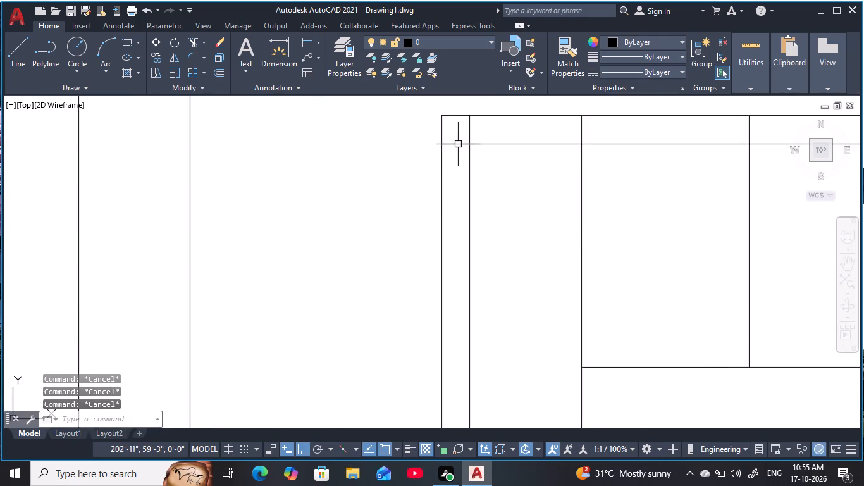
# Trim the overlapping offset ends at both top corners of the panel border and the two vertical divider stubs crossing the top strip.
pyautogui.write('tr')
pyautogui.press('space')
pyautogui.click(473, 127)
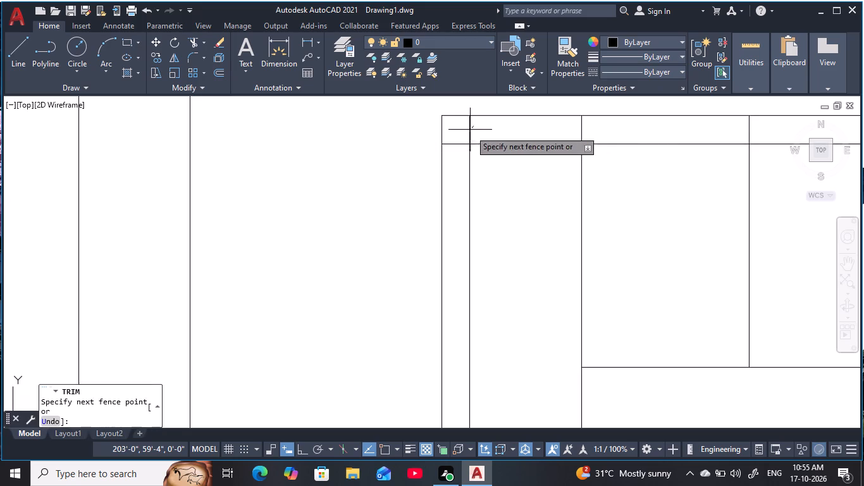
pyautogui.click(463, 147)
pyautogui.moveTo(594, 128); pyautogui.dragTo(562, 135)
pyautogui.scroll(-2, 600, 139)
pyautogui.moveTo(600, 139); pyautogui.dragTo(405, 196, button='middle')
pyautogui.scroll(3, 496, 200)
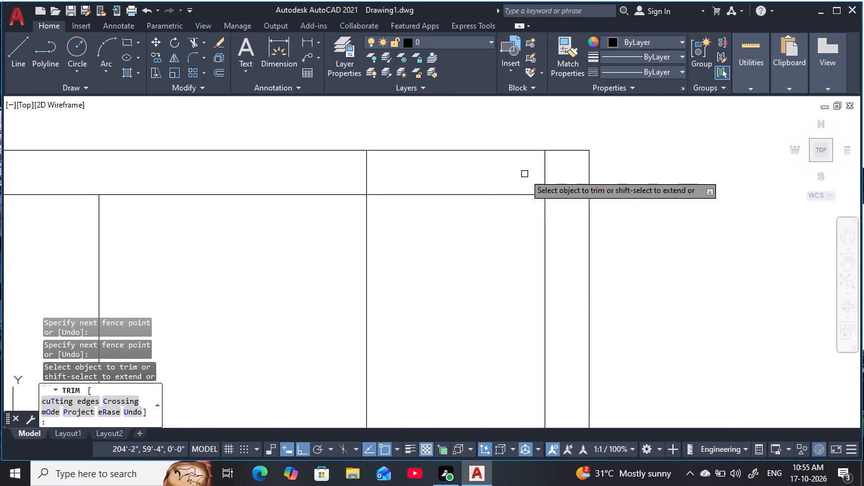
pyautogui.moveTo(522, 173); pyautogui.dragTo(563, 216)
pyautogui.moveTo(398, 177); pyautogui.dragTo(335, 177)
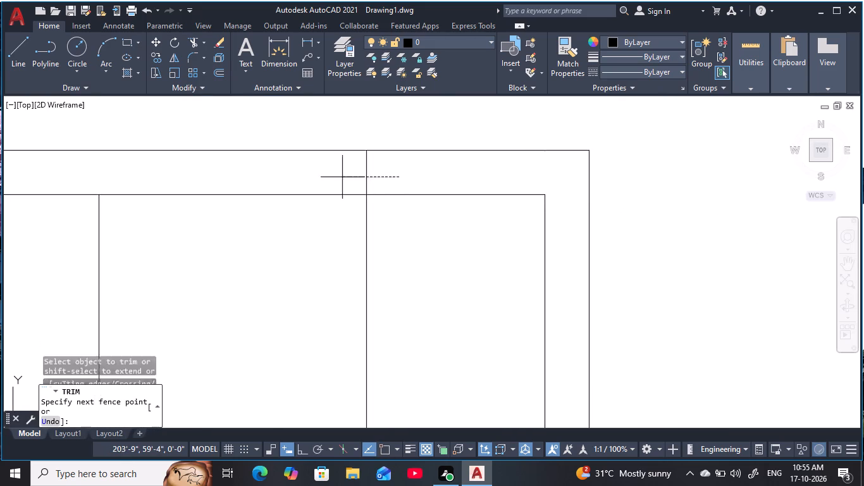
pyautogui.moveTo(335, 177); pyautogui.dragTo(335, 177)
# Trim the first horizontal grid line's right end and the second line's left end out of the 1" side borders.
pyautogui.scroll(-1, 423, 195)
pyautogui.scroll(1, 423, 195)
pyautogui.scroll(-5, 421, 197)
pyautogui.scroll(6, 448, 268)
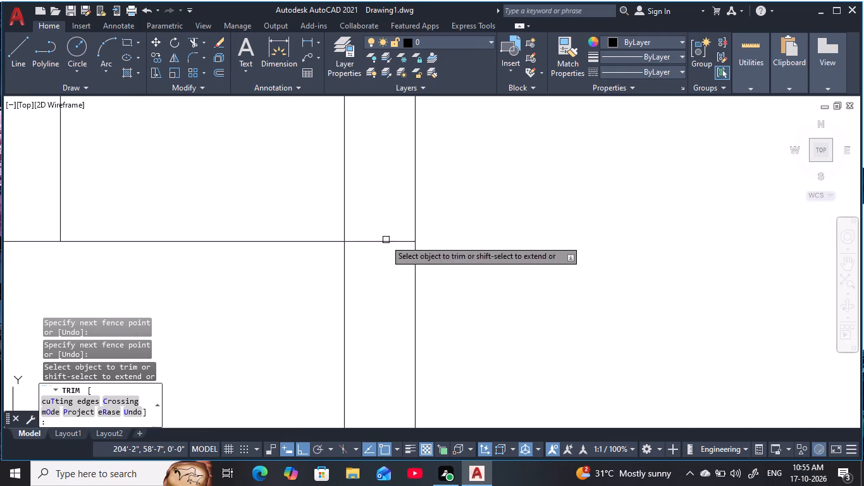
pyautogui.moveTo(376, 225); pyautogui.dragTo(384, 280)
pyautogui.scroll(-5, 400, 283)
pyautogui.moveTo(405, 289); pyautogui.dragTo(481, 48, button='middle')
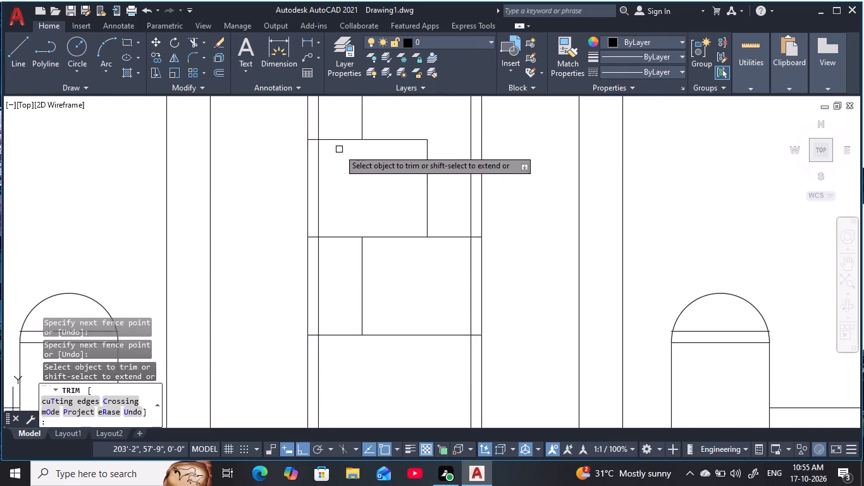
pyautogui.scroll(4, 317, 138)
pyautogui.moveTo(311, 137); pyautogui.dragTo(287, 208)
pyautogui.scroll(-4, 379, 268)
# Trim both ends of the third horizontal grid line out of the panel's left and right border strips.
pyautogui.moveTo(405, 282); pyautogui.dragTo(416, 200, button='middle')
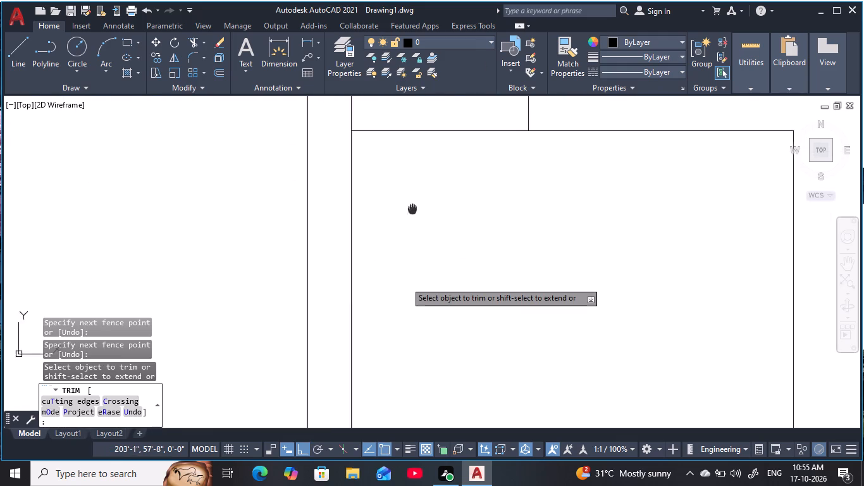
pyautogui.moveTo(416, 200); pyautogui.dragTo(421, 164, button='middle')
pyautogui.scroll(-3, 420, 176)
pyautogui.scroll(3, 406, 245)
pyautogui.moveTo(396, 221); pyautogui.dragTo(402, 251)
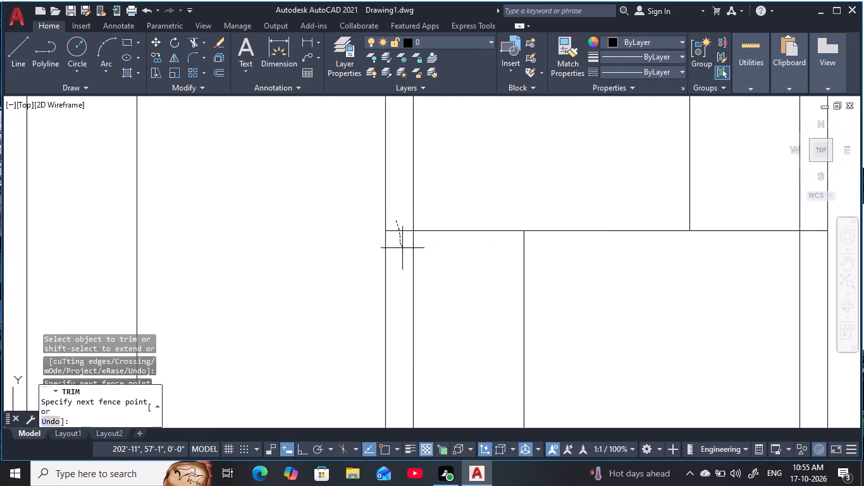
pyautogui.moveTo(402, 251); pyautogui.dragTo(405, 261)
pyautogui.scroll(-3, 450, 275)
pyautogui.moveTo(459, 265); pyautogui.dragTo(374, 250, button='middle')
pyautogui.scroll(5, 459, 247)
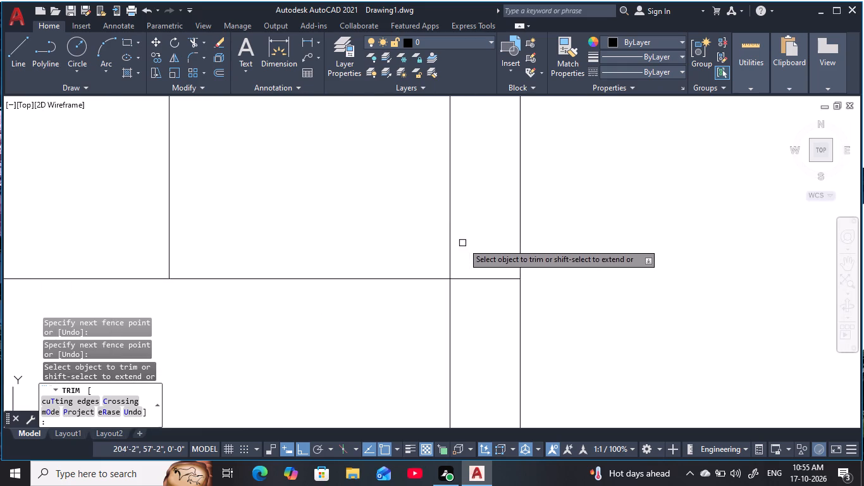
pyautogui.moveTo(467, 248); pyautogui.dragTo(482, 316)
# Trim both ends of the fourth horizontal grid line out of the panel's left and right border strips.
pyautogui.scroll(-6, 488, 319)
pyautogui.moveTo(479, 305); pyautogui.dragTo(481, 96, button='middle')
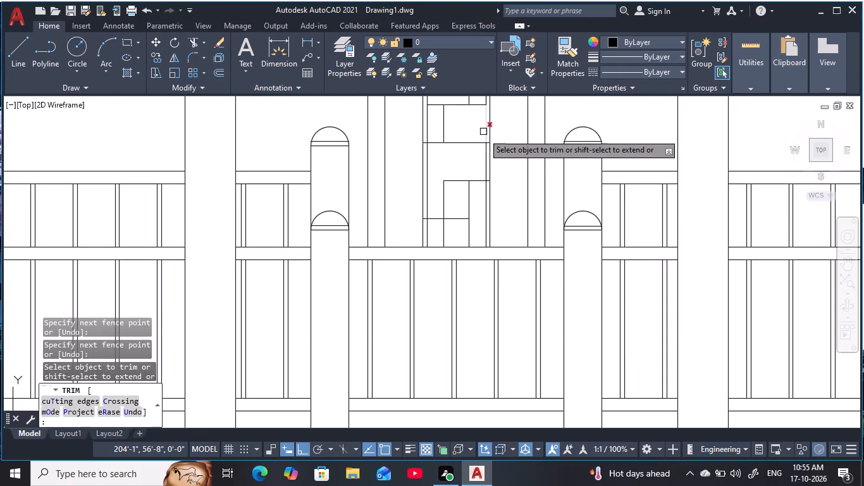
pyautogui.scroll(5, 482, 137)
pyautogui.moveTo(523, 173); pyautogui.dragTo(532, 221)
pyautogui.scroll(-2, 463, 261)
pyautogui.scroll(3, 214, 237)
pyautogui.moveTo(248, 218); pyautogui.dragTo(250, 254)
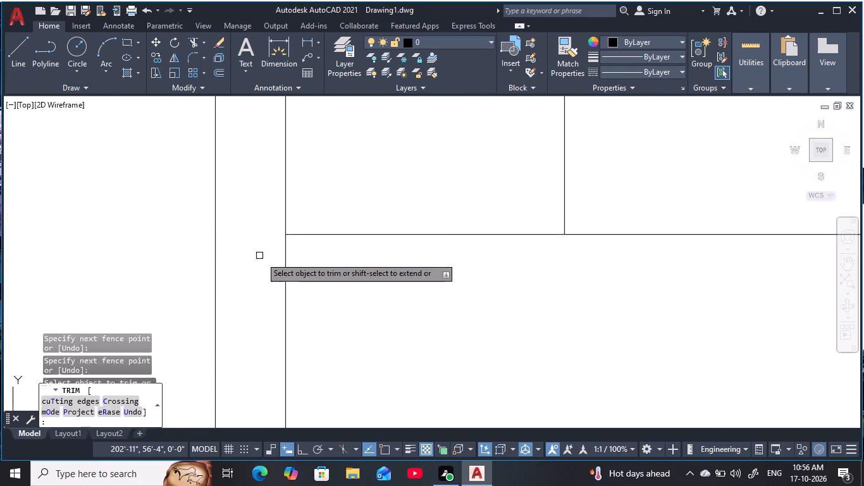
# Trim the left end of the lowest horizontal grid line out of the door panel's left border strip.
pyautogui.scroll(-6, 333, 292)
pyautogui.moveTo(368, 295); pyautogui.dragTo(341, 104, button='middle')
pyautogui.scroll(3, 335, 229)
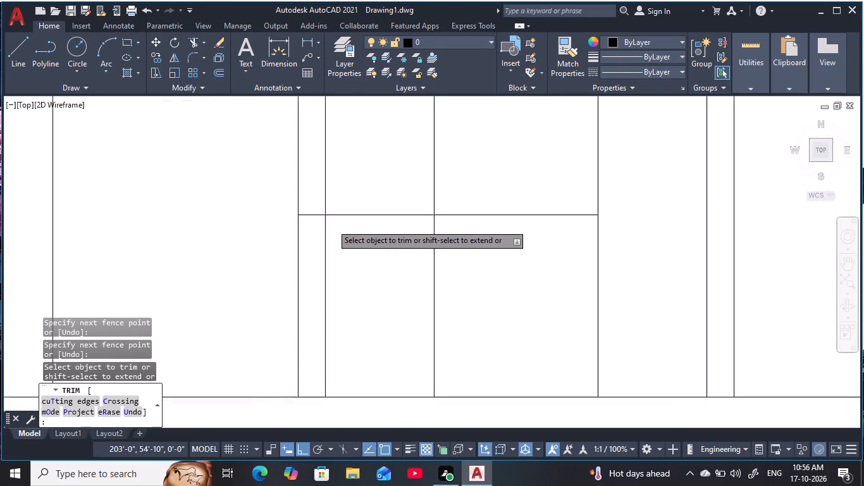
pyautogui.scroll(2, 331, 224)
pyautogui.moveTo(281, 180); pyautogui.dragTo(281, 234)
pyautogui.scroll(-3, 385, 256)
pyautogui.moveTo(366, 264); pyautogui.dragTo(347, 269, button='middle')
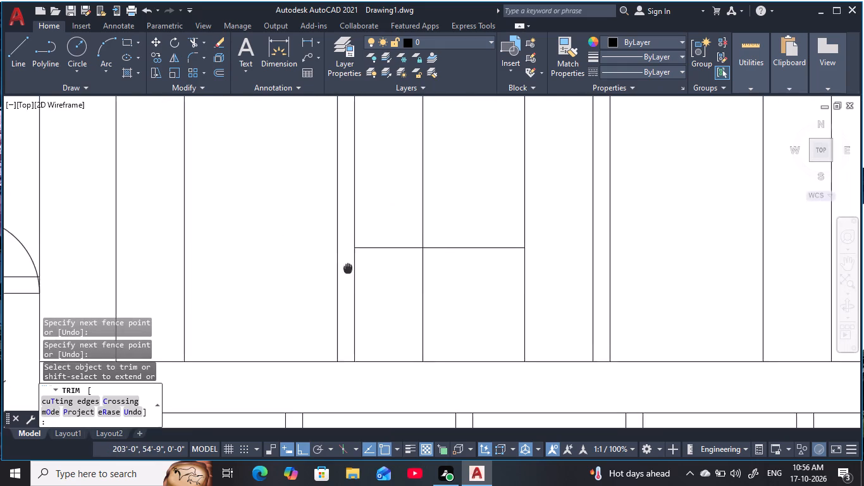
pyautogui.moveTo(347, 269); pyautogui.dragTo(266, 258, button='middle')
pyautogui.press('space')
# Trim the right end of the fifth horizontal grid line out of the door panel's right border strip.
pyautogui.scroll(-4, 477, 217)
pyautogui.moveTo(475, 217); pyautogui.dragTo(474, 217, button='middle')
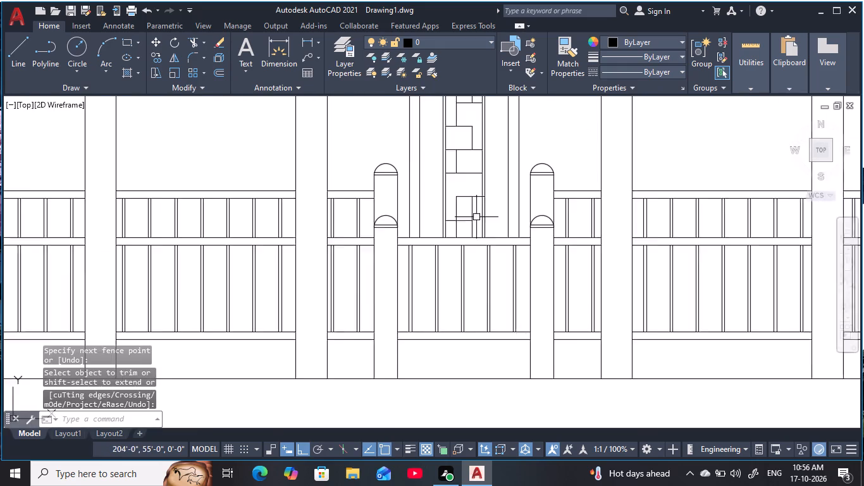
pyautogui.moveTo(474, 217); pyautogui.dragTo(454, 227, button='middle')
pyautogui.scroll(2, 462, 227)
pyautogui.press('Escape')
pyautogui.press('Escape')
pyautogui.press('Escape')
pyautogui.press('Escape')
pyautogui.press('Escape')
pyautogui.press('Escape')
pyautogui.press('Escape')
pyautogui.press('Escape')
pyautogui.press('Escape')
pyautogui.press('Escape')
pyautogui.press('Escape')
pyautogui.press('Escape')
pyautogui.press('Escape')
pyautogui.press('Escape')
pyautogui.press('Escape')
pyautogui.press('Escape')
pyautogui.press('Escape')
pyautogui.press('Escape')
pyautogui.press('Escape')
pyautogui.press('Escape')
pyautogui.scroll(1, 482, 185)
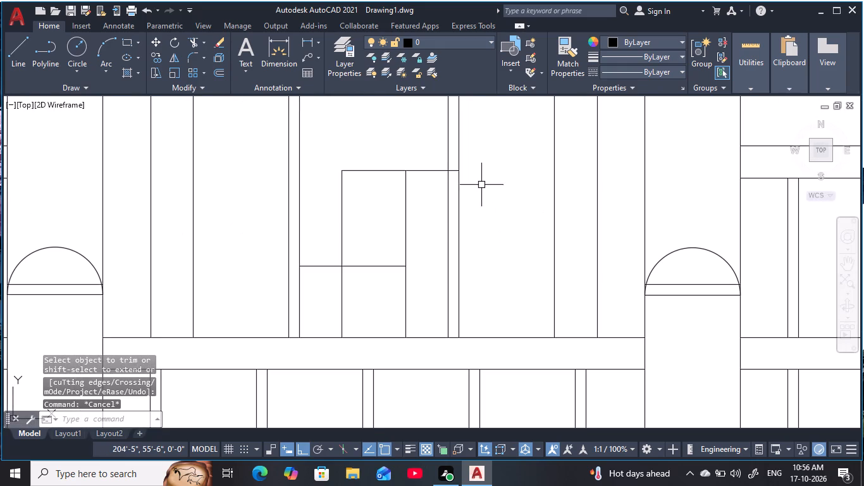
pyautogui.press('t')
pyautogui.press('r')
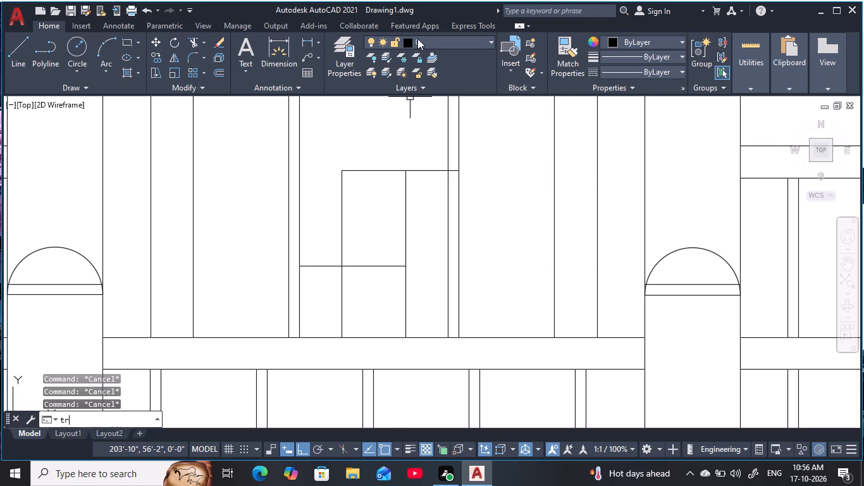
pyautogui.press('space')
pyautogui.scroll(3, 464, 163)
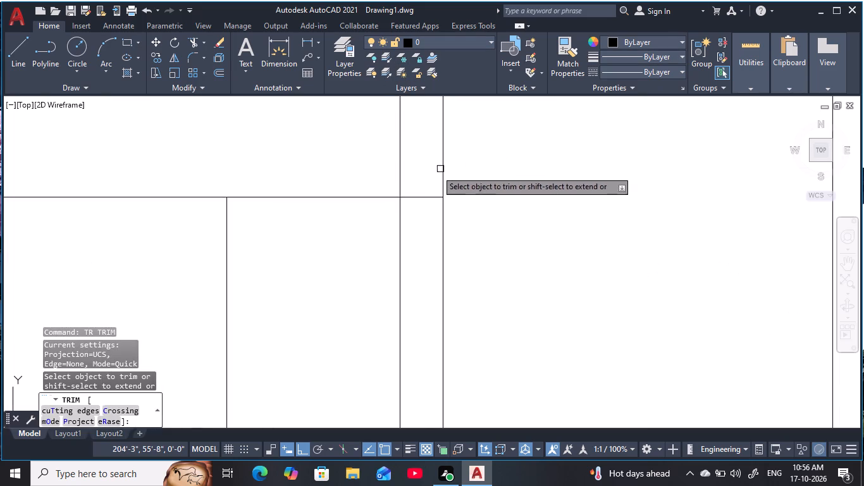
pyautogui.moveTo(421, 178); pyautogui.dragTo(429, 242)
pyautogui.scroll(-7, 434, 216)
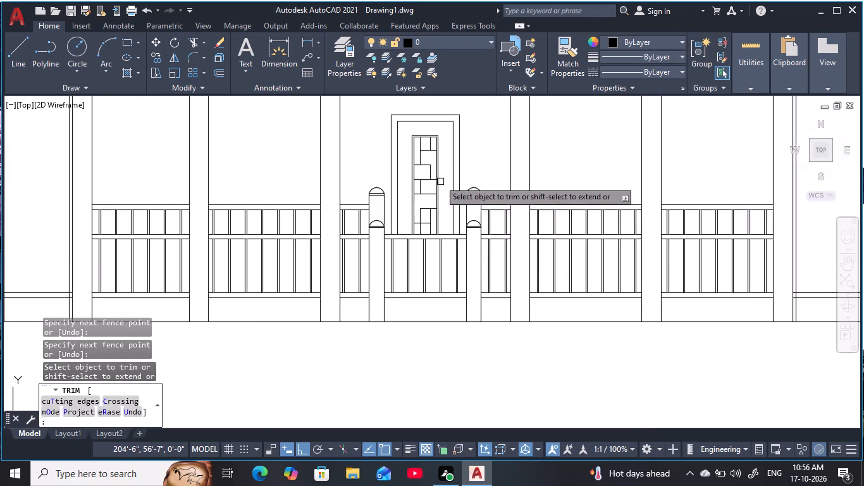
pyautogui.press('Escape')
pyautogui.press('Escape')
pyautogui.press('Escape')
# Review the finished ground-floor door panel and both storeys of the elevation, including the balcony, columns and railings.
pyautogui.scroll(2, 440, 153)
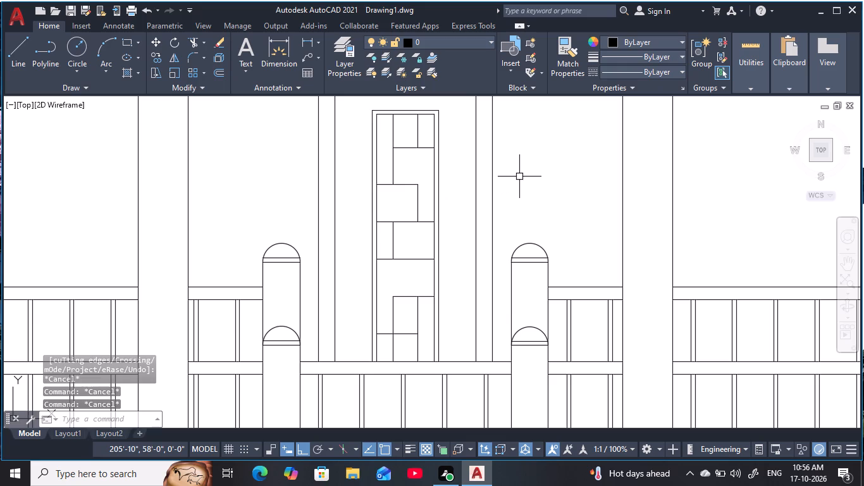
pyautogui.scroll(-4, 422, 171)
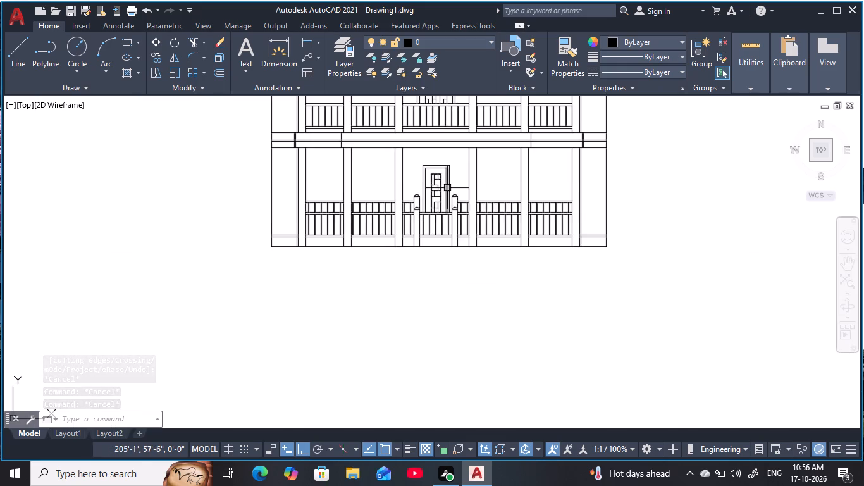
pyautogui.moveTo(447, 188); pyautogui.dragTo(436, 308, button='middle')
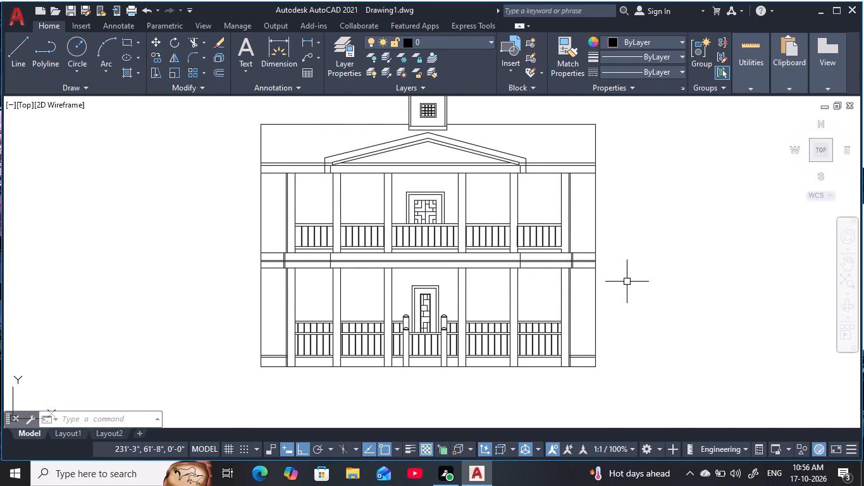
pyautogui.press('Escape')
pyautogui.press('Escape')
pyautogui.press('Escape')
pyautogui.press('Escape')
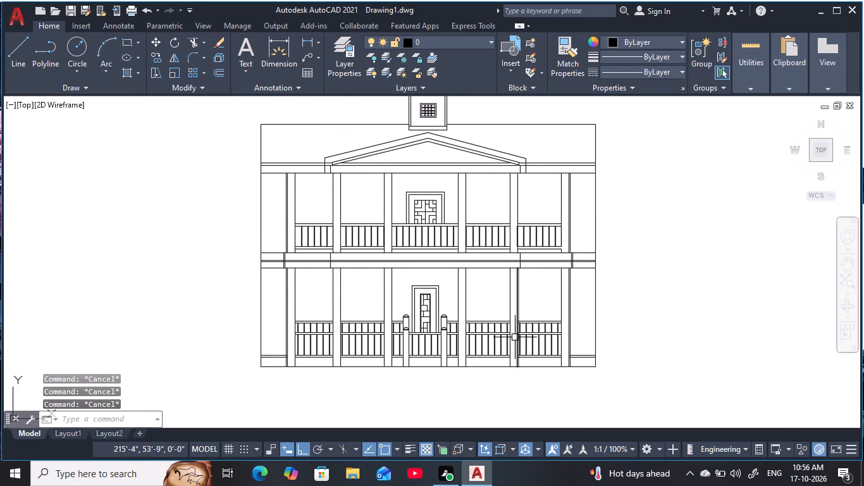
pyautogui.press('Escape')
pyautogui.press('Escape')
pyautogui.press('Escape')
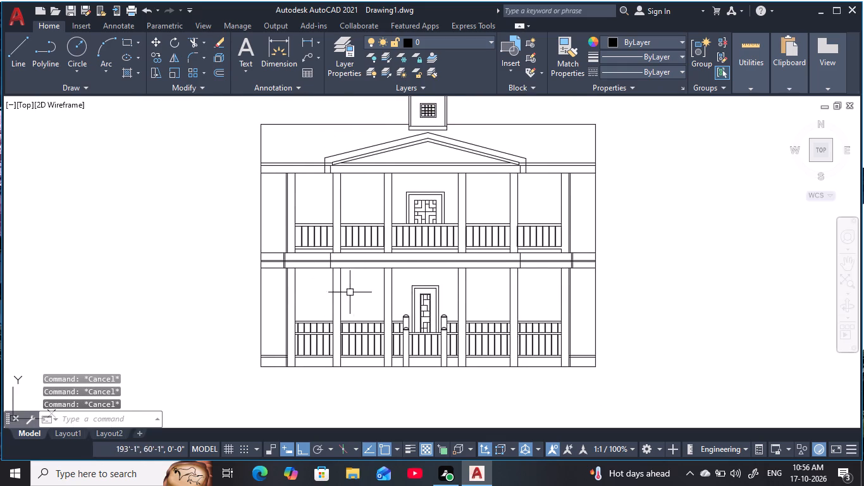
pyautogui.moveTo(355, 302); pyautogui.dragTo(358, 270, button='middle')
pyautogui.scroll(1, 345, 299)
pyautogui.moveTo(373, 264); pyautogui.dragTo(364, 303, button='middle')
pyautogui.scroll(-1, 281, 311)
pyautogui.moveTo(281, 311); pyautogui.dragTo(275, 309, button='middle')
pyautogui.press('Escape')
pyautogui.press('Escape')
pyautogui.moveTo(348, 290); pyautogui.dragTo(361, 334, button='middle')
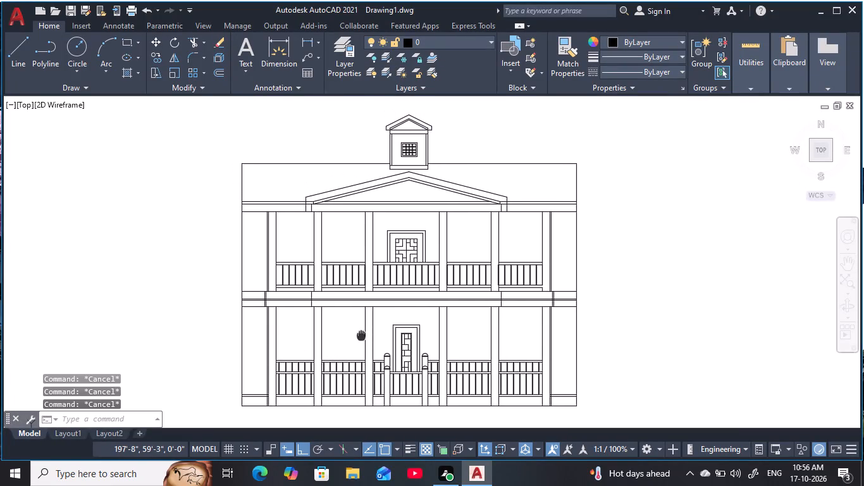
pyautogui.moveTo(361, 334); pyautogui.dragTo(375, 324, button='middle')
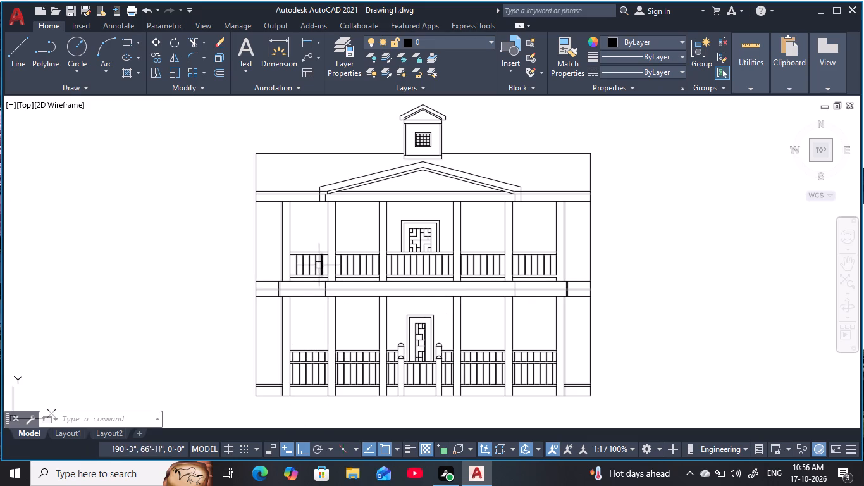
pyautogui.scroll(2, 308, 234)
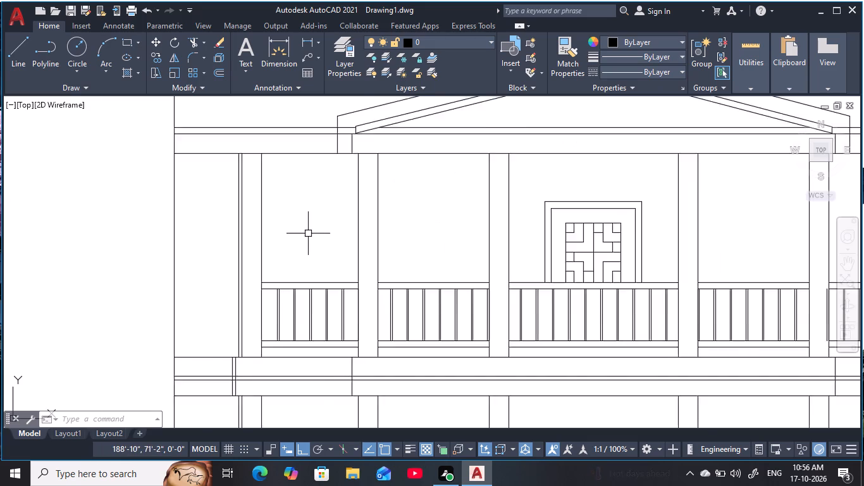
pyautogui.scroll(1, 308, 234)
pyautogui.moveTo(307, 234); pyautogui.dragTo(167, 213, button='middle')
pyautogui.scroll(-4, 173, 215)
pyautogui.scroll(1, 254, 265)
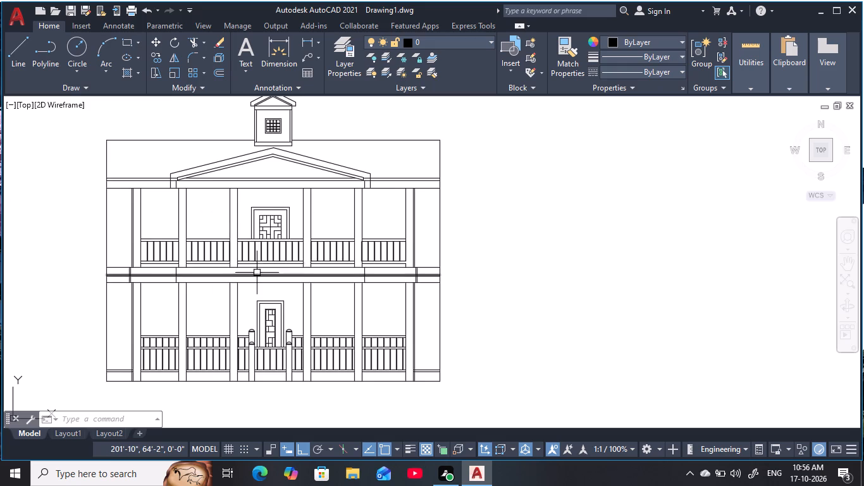
pyautogui.moveTo(257, 273); pyautogui.dragTo(454, 280, button='middle')
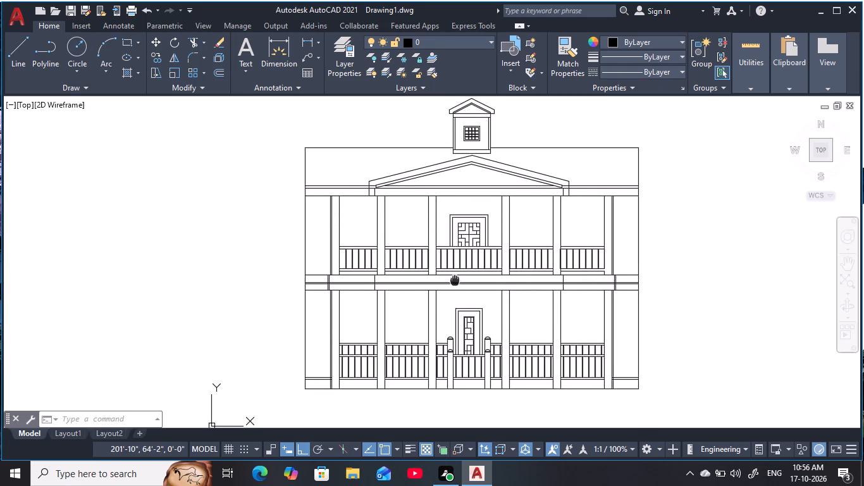
pyautogui.moveTo(454, 280); pyautogui.dragTo(454, 282, button='middle')
pyautogui.press('Escape')
pyautogui.press('Escape')
pyautogui.press('Escape')
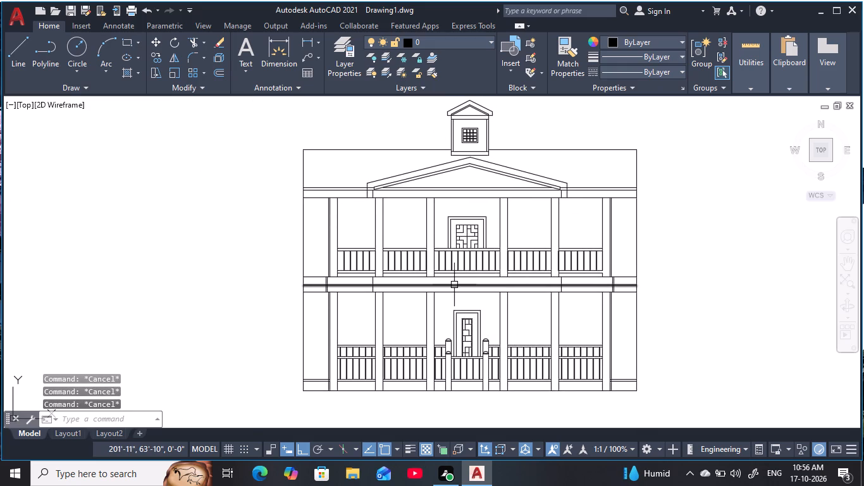
pyautogui.press('Escape')
pyautogui.press('Escape')
pyautogui.press('Escape')
pyautogui.press('Escape')
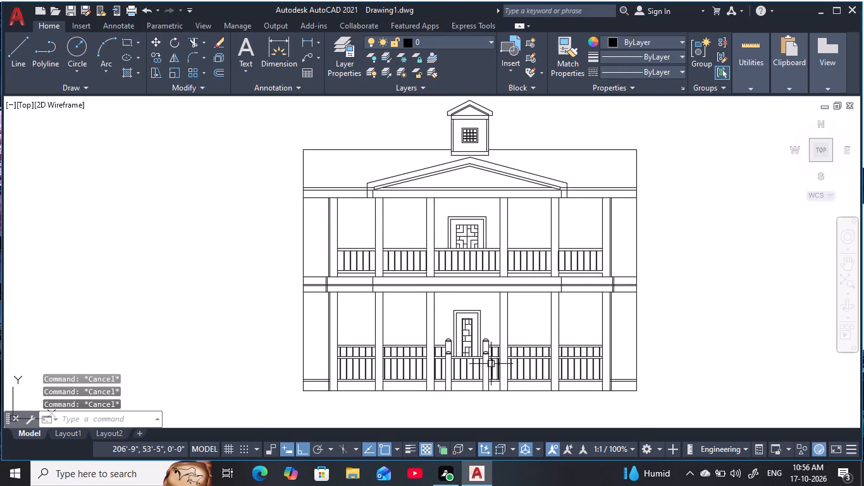
pyautogui.scroll(3, 603, 334)
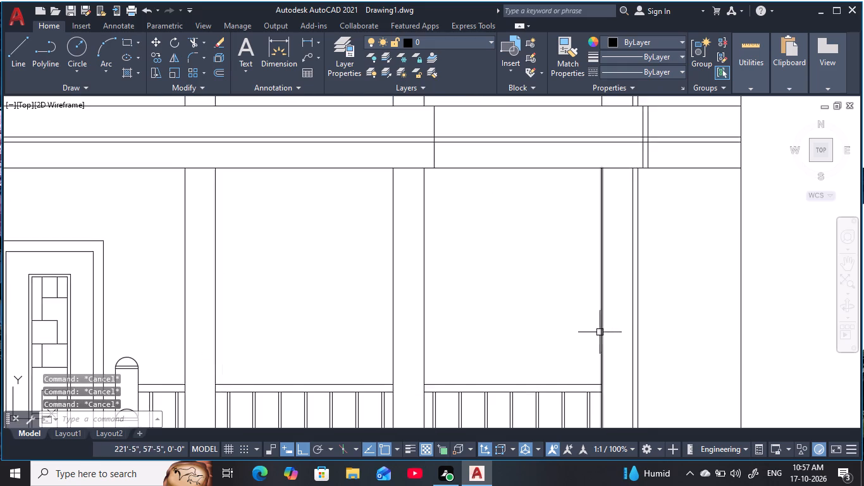
pyautogui.moveTo(597, 332); pyautogui.dragTo(589, 323, button='middle')
pyautogui.scroll(-4, 586, 320)
pyautogui.scroll(3, 544, 317)
pyautogui.scroll(1, 481, 299)
pyautogui.moveTo(481, 299); pyautogui.dragTo(482, 297, button='middle')
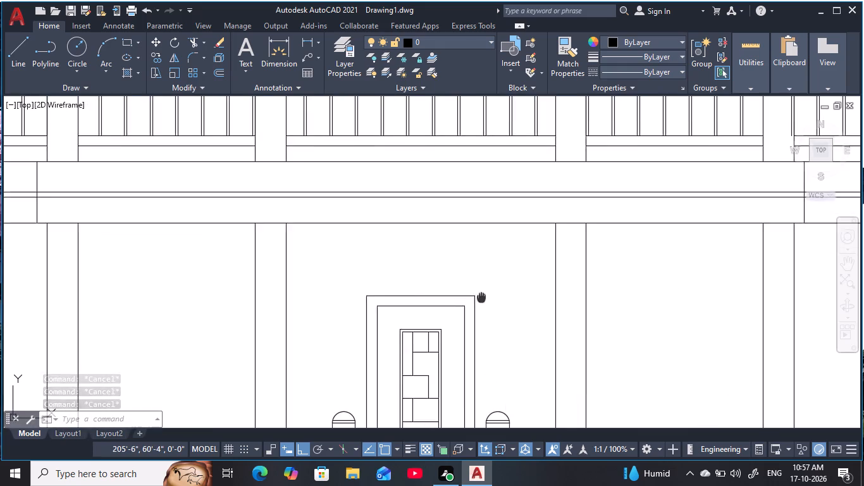
pyautogui.moveTo(482, 297); pyautogui.dragTo(516, 272, button='middle')
pyautogui.scroll(-2, 516, 272)
pyautogui.moveTo(516, 272); pyautogui.dragTo(519, 288, button='middle')
pyautogui.press('Escape')
pyautogui.press('Escape')
pyautogui.press('Escape')
pyautogui.press('Escape')
pyautogui.press('Escape')
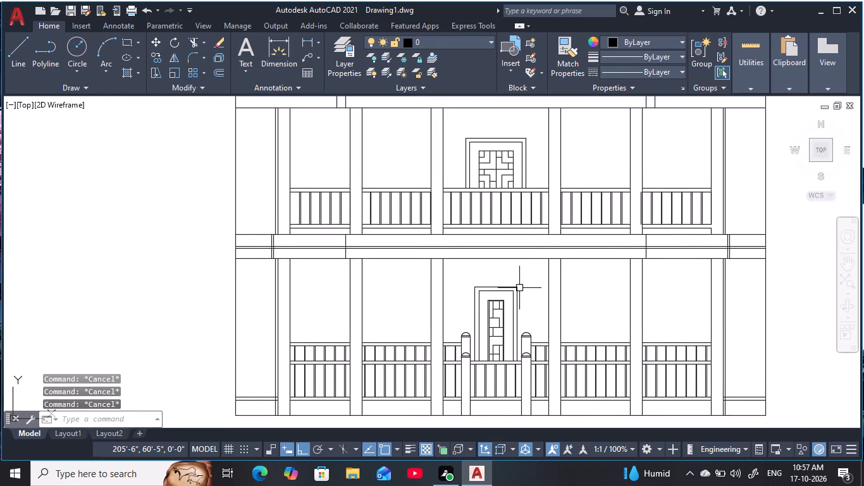
pyautogui.press('Escape')
pyautogui.moveTo(451, 268); pyautogui.dragTo(475, 230, button='middle')
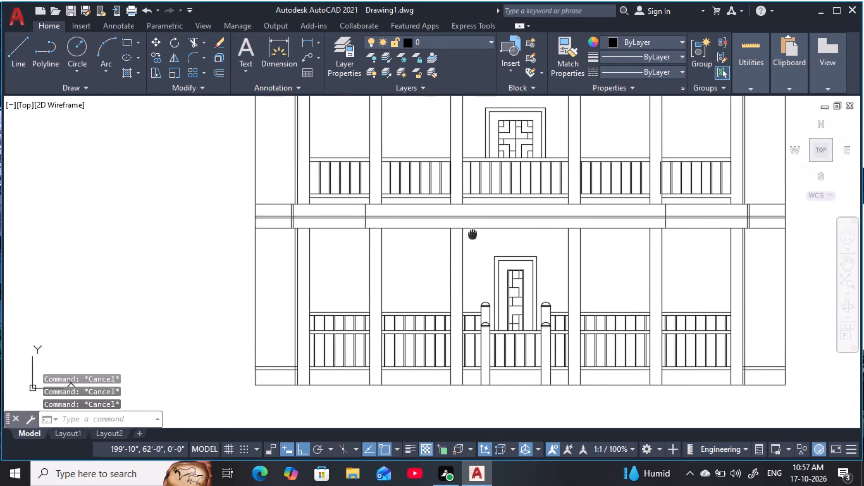
pyautogui.moveTo(475, 230); pyautogui.dragTo(500, 203, button='middle')
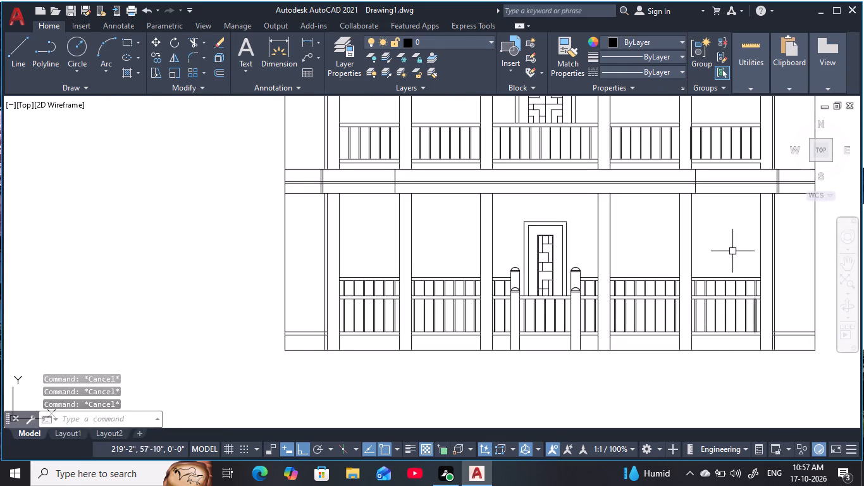
pyautogui.moveTo(731, 250); pyautogui.dragTo(658, 305, button='middle')
pyautogui.scroll(-1, 658, 305)
pyautogui.moveTo(658, 305); pyautogui.dragTo(558, 325, button='middle')
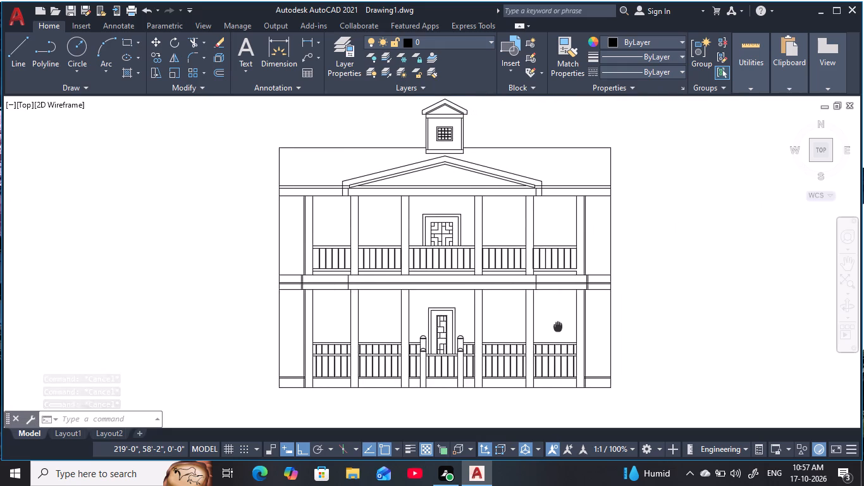
pyautogui.moveTo(558, 325); pyautogui.dragTo(530, 341, button='middle')
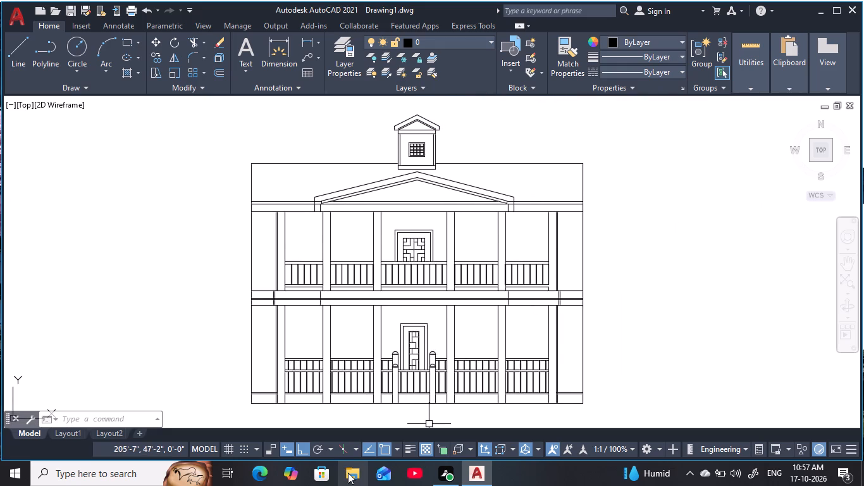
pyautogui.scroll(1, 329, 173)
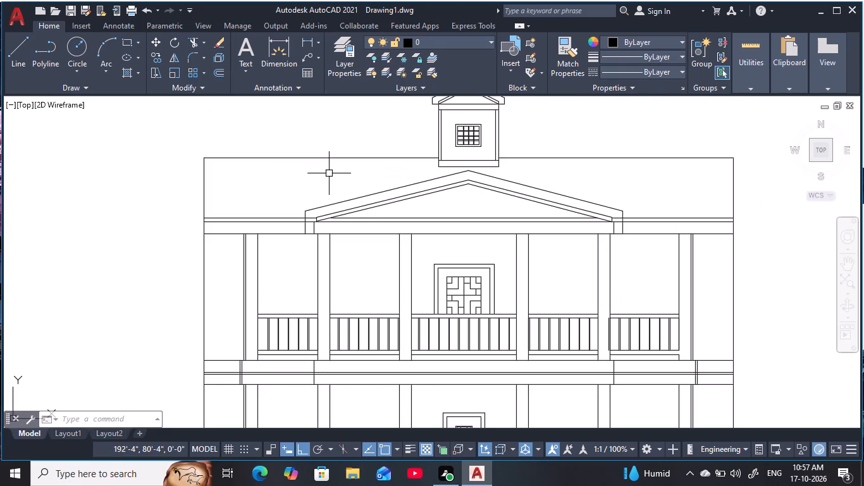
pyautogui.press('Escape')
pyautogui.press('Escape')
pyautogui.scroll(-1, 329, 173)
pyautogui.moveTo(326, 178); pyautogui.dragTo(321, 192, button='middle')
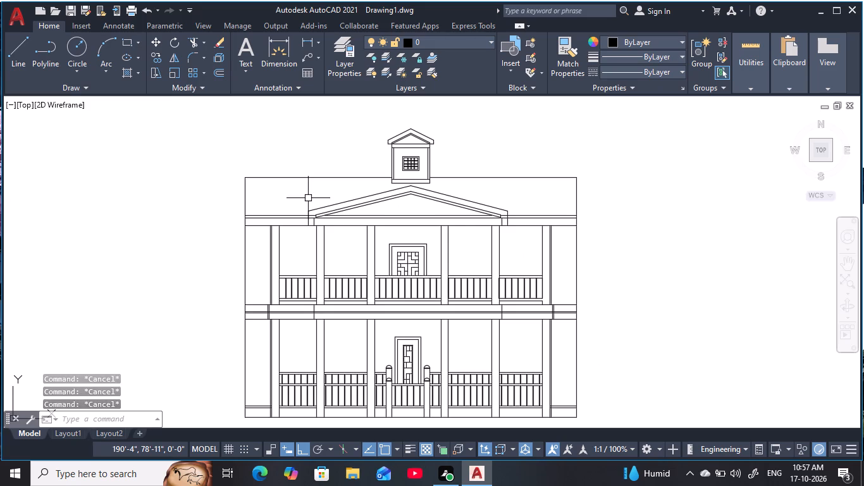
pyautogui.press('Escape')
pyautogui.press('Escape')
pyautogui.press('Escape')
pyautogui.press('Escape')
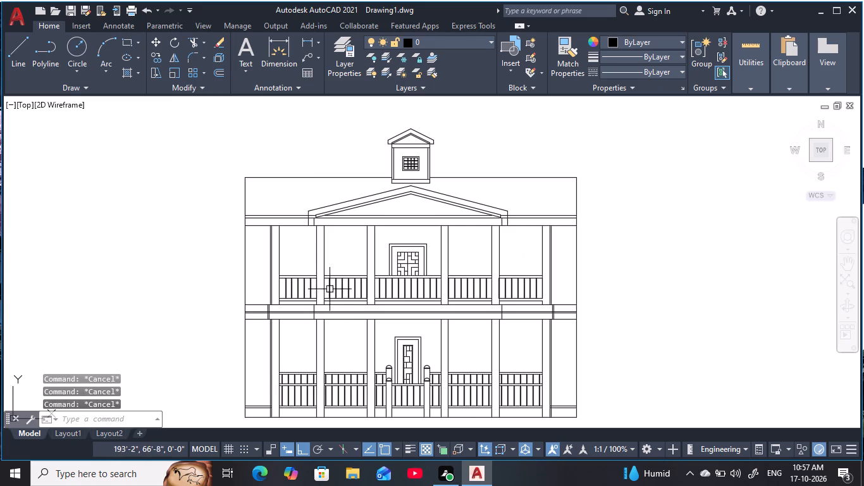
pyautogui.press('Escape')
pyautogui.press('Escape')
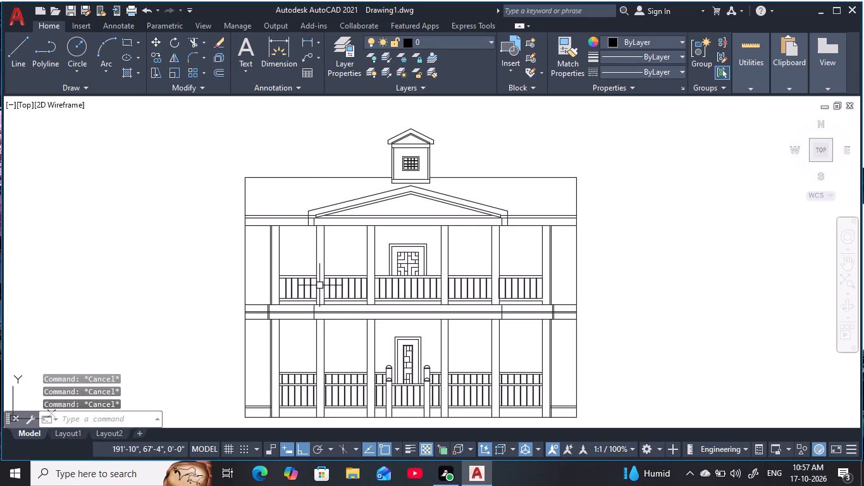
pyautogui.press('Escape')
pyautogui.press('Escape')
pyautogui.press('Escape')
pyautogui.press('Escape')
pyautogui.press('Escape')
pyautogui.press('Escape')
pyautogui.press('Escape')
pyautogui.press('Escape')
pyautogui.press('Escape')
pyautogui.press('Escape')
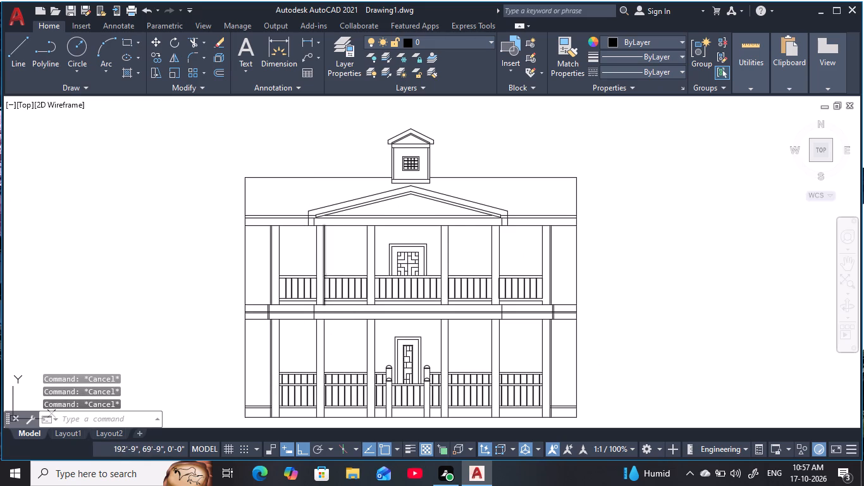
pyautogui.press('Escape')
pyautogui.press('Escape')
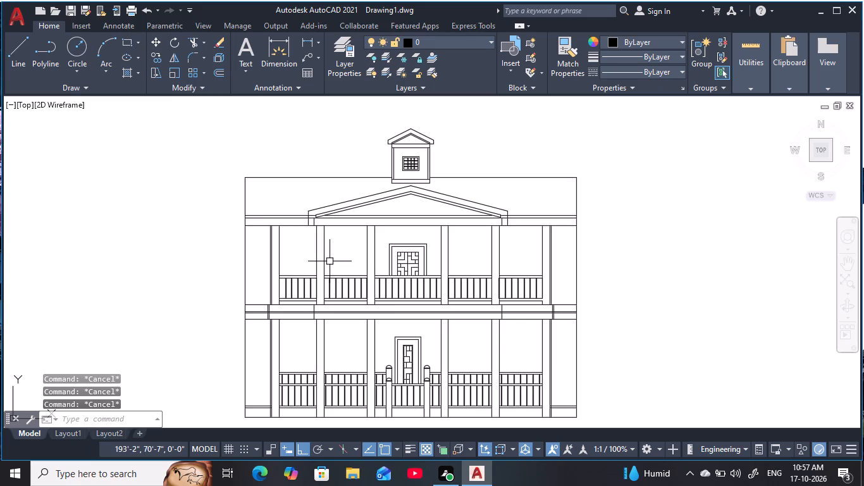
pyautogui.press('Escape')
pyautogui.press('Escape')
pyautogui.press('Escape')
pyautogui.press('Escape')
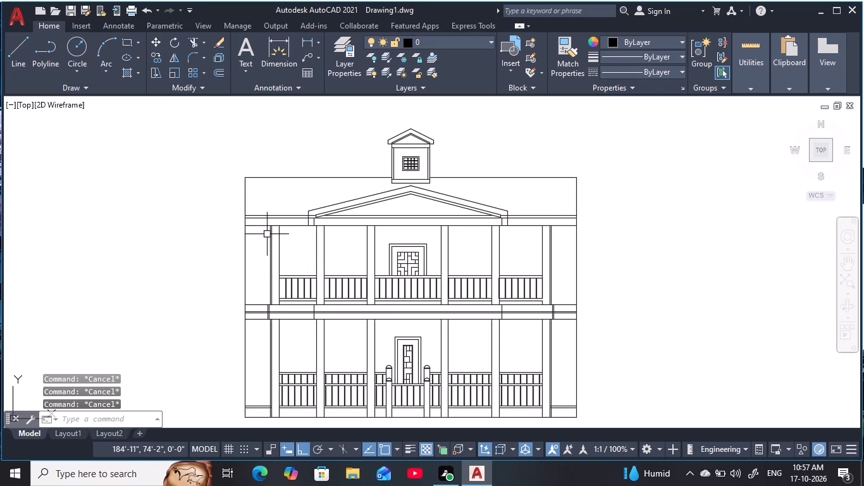
# Extend the closely spaced pair of vertical lines at the upper storey's left end up into the eaves band.
pyautogui.write('ex')
pyautogui.press('space')
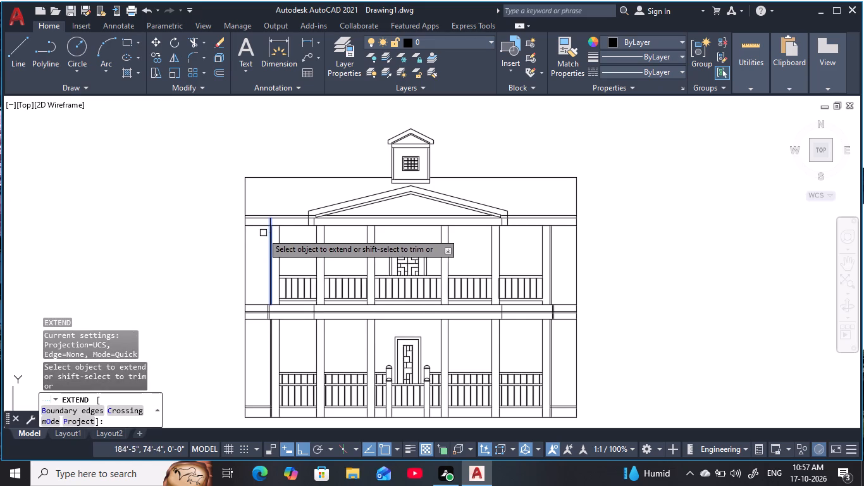
pyautogui.scroll(1, 265, 230)
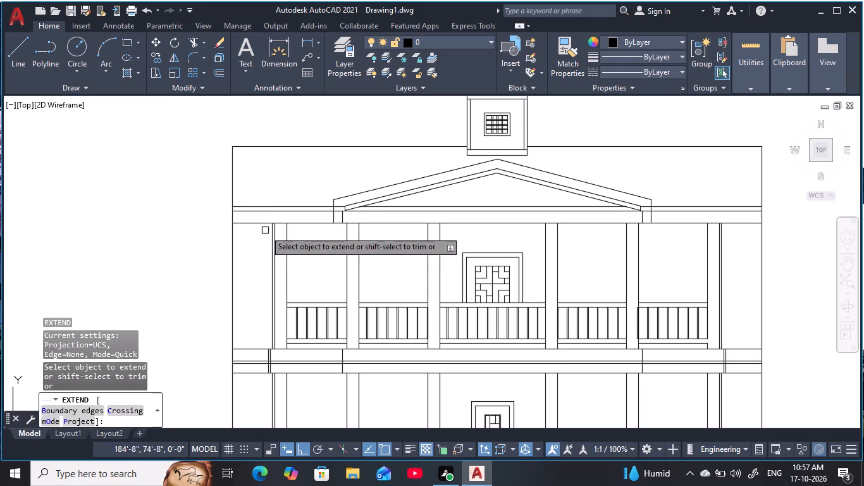
pyautogui.click(278, 254)
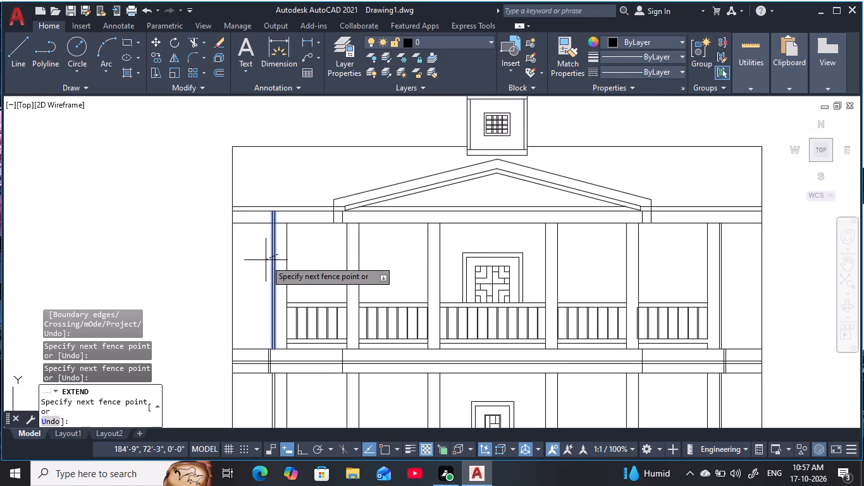
pyautogui.click(266, 260)
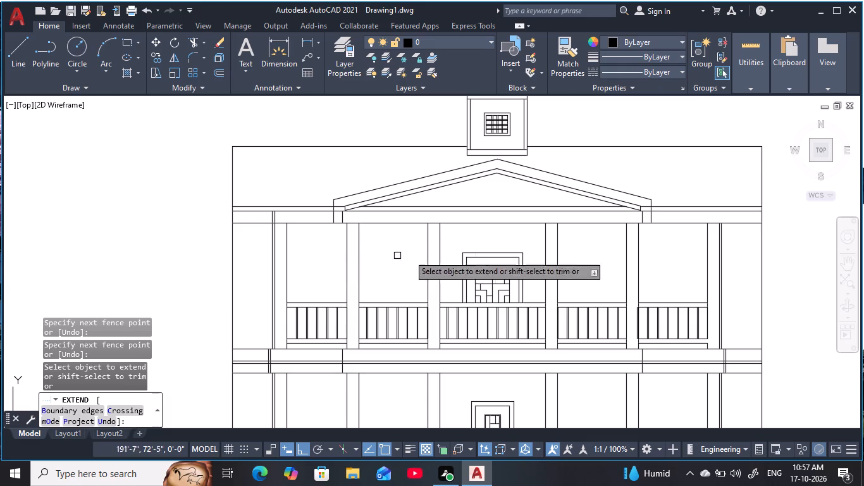
# Extend the end column's edge and adjacent line pair at the upper storey's right end to the eaves band's top line.
pyautogui.click(739, 249)
pyautogui.click(712, 256)
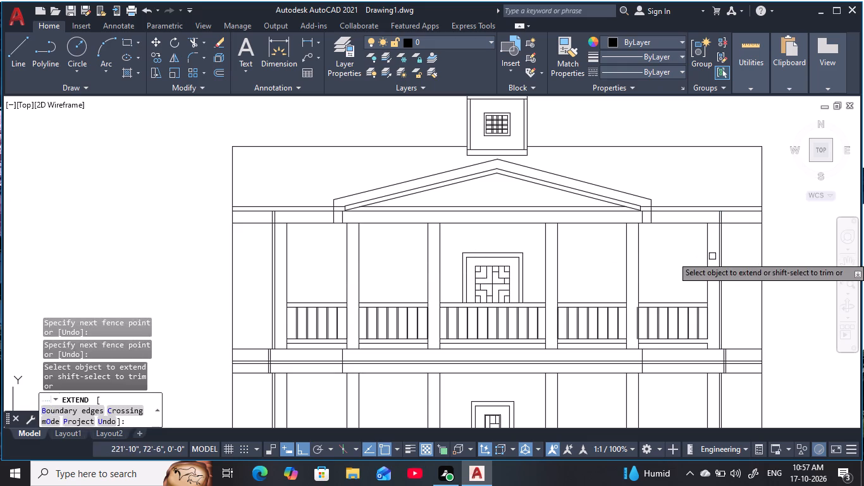
pyautogui.click(712, 256)
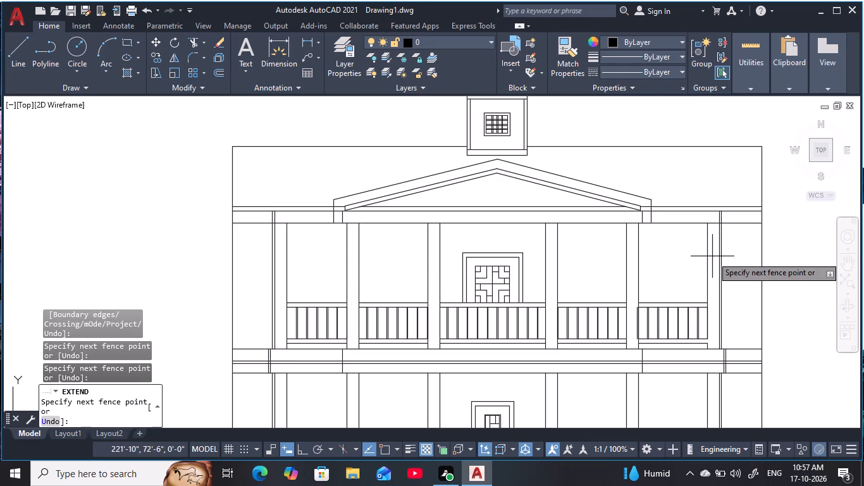
pyautogui.click(690, 264)
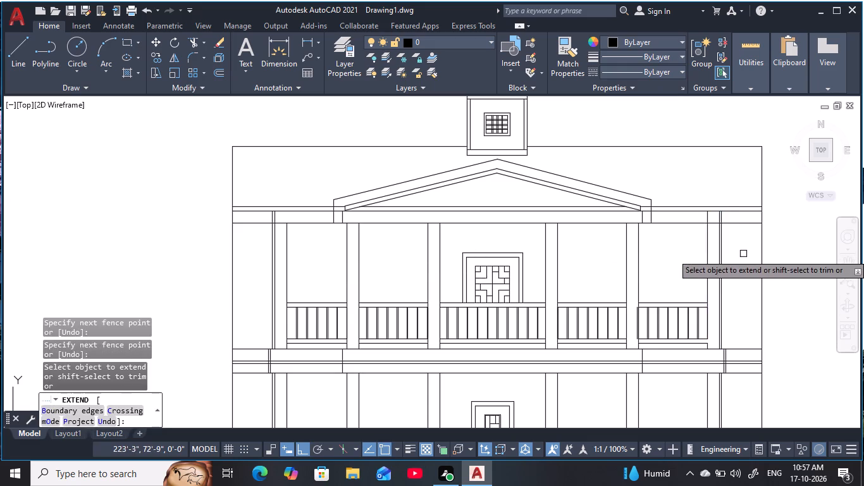
pyautogui.click(744, 254)
pyautogui.click(676, 259)
# Extend the left end column's edge to the eaves band's top line and the adjacent line pair to the roof's top line.
pyautogui.click(311, 270)
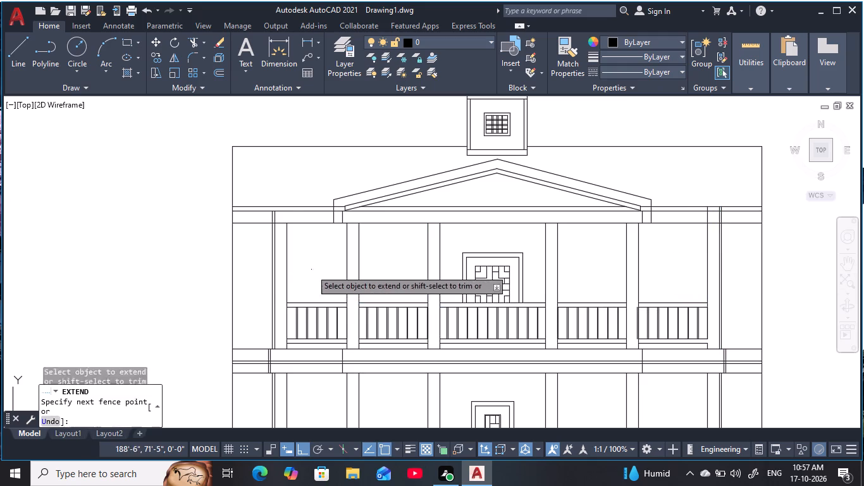
pyautogui.click(254, 271)
pyautogui.click(304, 258)
pyautogui.click(267, 263)
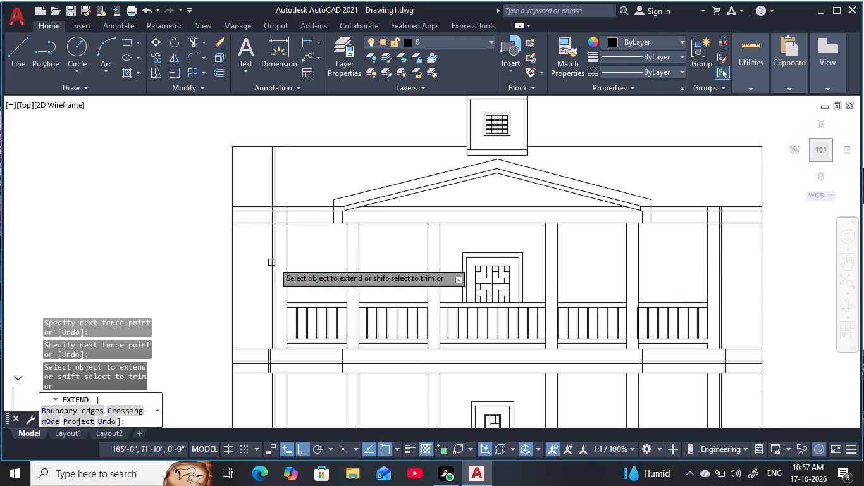
pyautogui.press('Escape')
pyautogui.press('Escape')
pyautogui.press('Escape')
pyautogui.press('Escape')
pyautogui.press('Escape')
pyautogui.press('Escape')
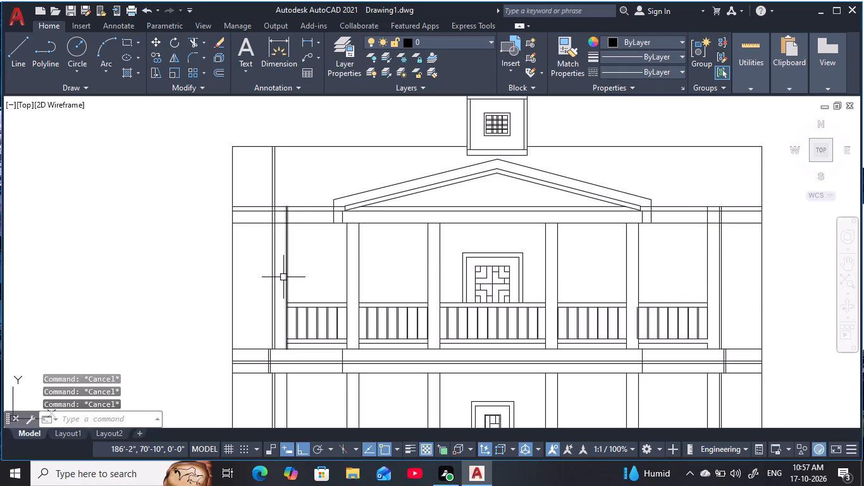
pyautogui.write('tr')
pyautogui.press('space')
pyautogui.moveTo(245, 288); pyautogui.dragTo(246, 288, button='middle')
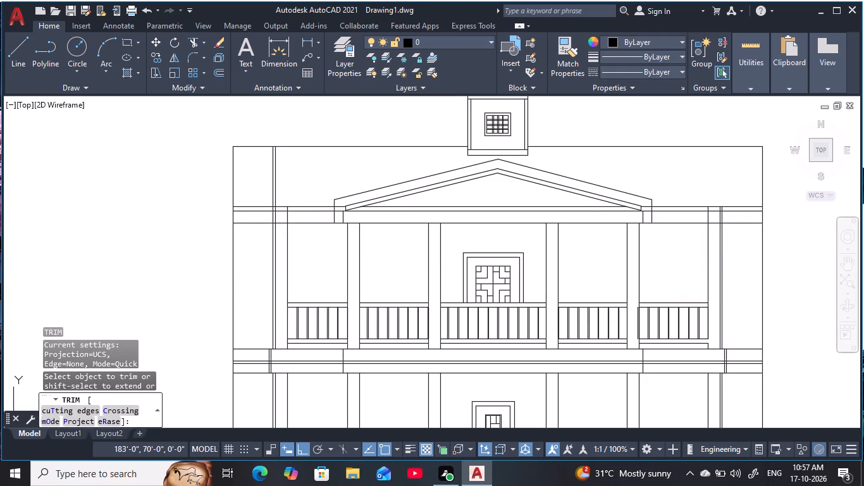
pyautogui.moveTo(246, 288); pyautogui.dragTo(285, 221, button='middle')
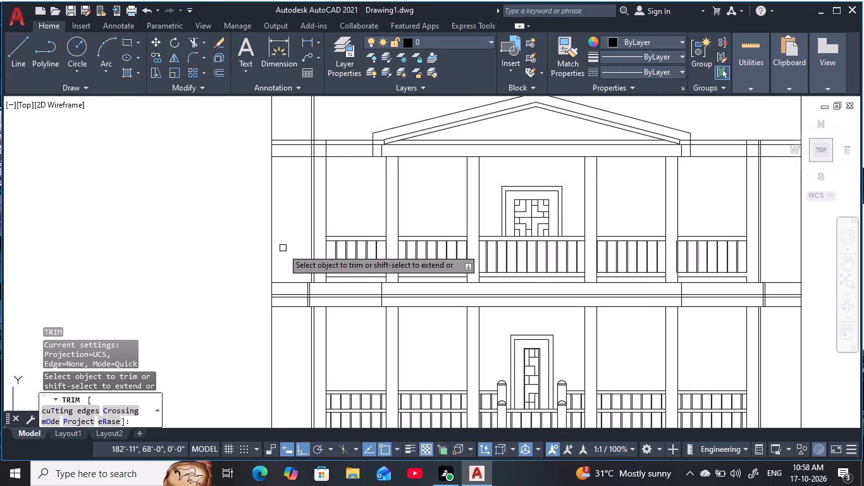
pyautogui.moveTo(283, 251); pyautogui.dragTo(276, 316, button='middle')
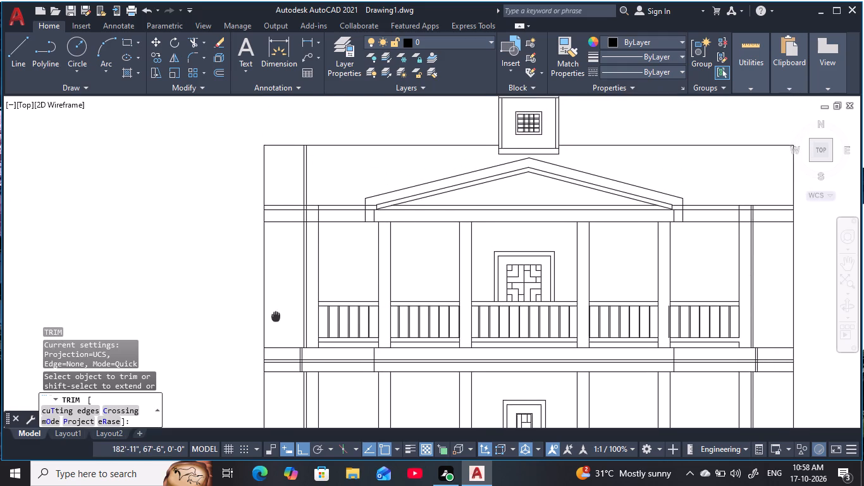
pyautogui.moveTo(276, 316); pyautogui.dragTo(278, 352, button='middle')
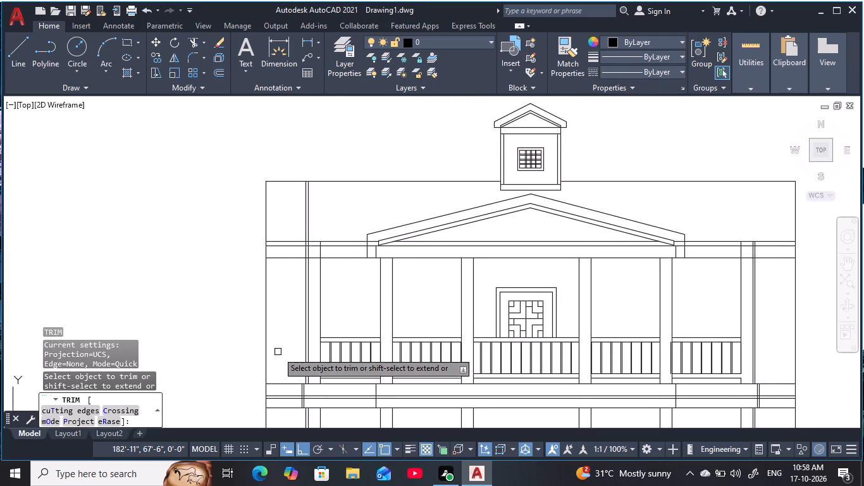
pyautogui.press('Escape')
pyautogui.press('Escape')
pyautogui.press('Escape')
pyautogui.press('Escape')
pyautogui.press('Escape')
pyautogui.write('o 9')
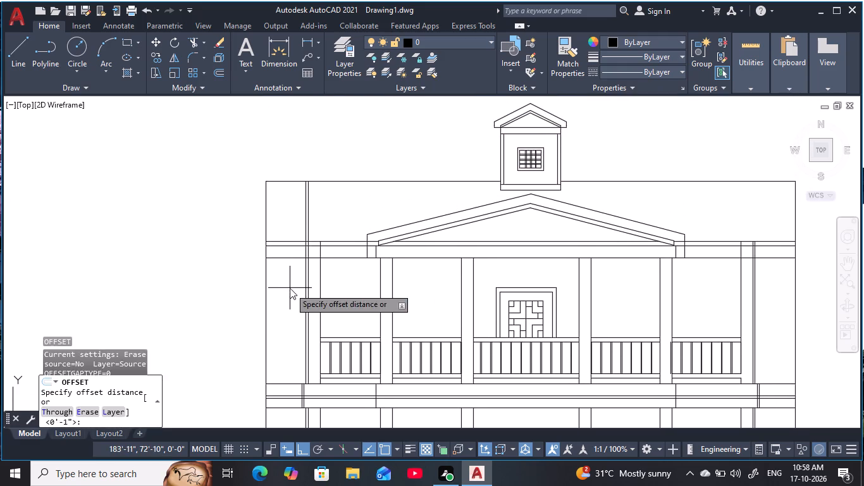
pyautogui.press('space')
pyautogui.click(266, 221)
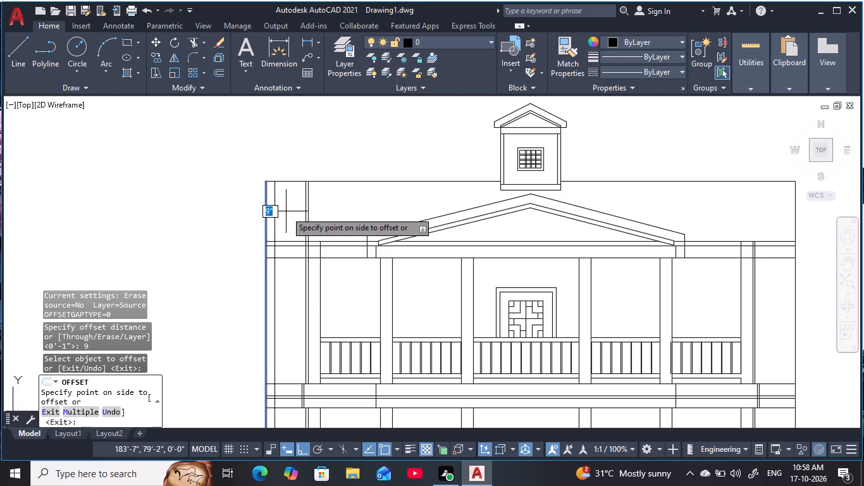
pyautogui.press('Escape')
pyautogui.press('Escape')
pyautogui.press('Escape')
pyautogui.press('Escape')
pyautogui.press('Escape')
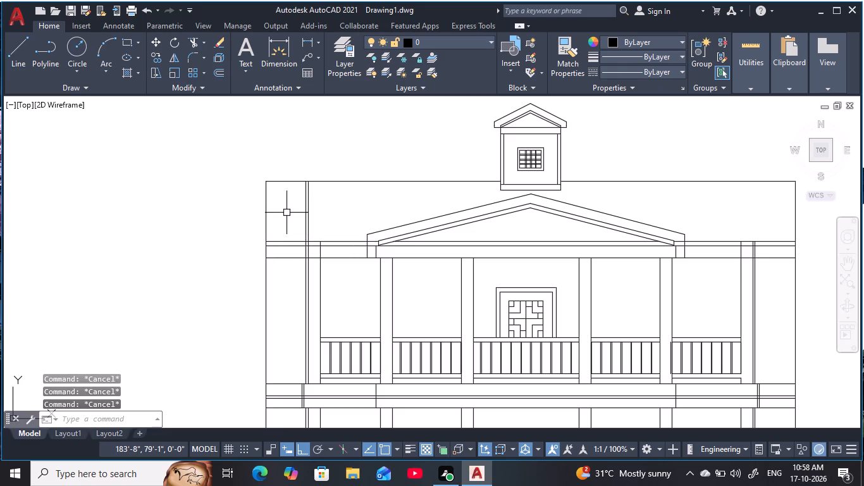
# Offset the building's left outer edge 1' inward.
pyautogui.write("o 1'")
pyautogui.press('space')
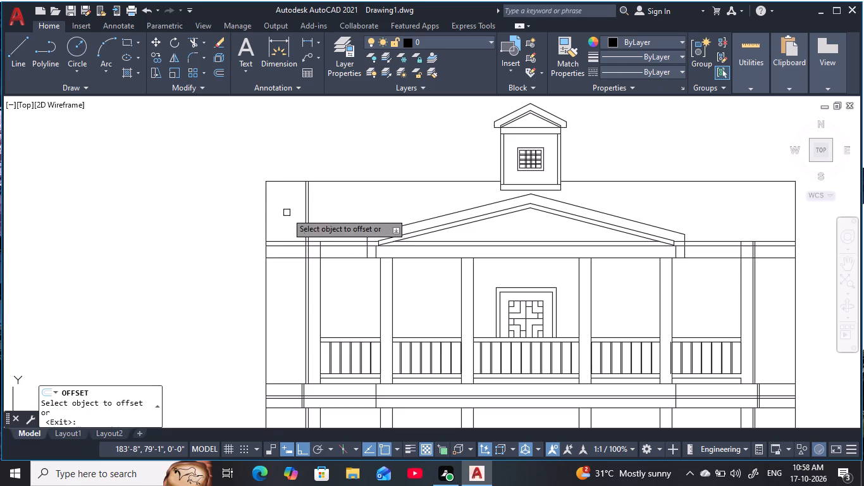
pyautogui.click(262, 227)
pyautogui.click(268, 230)
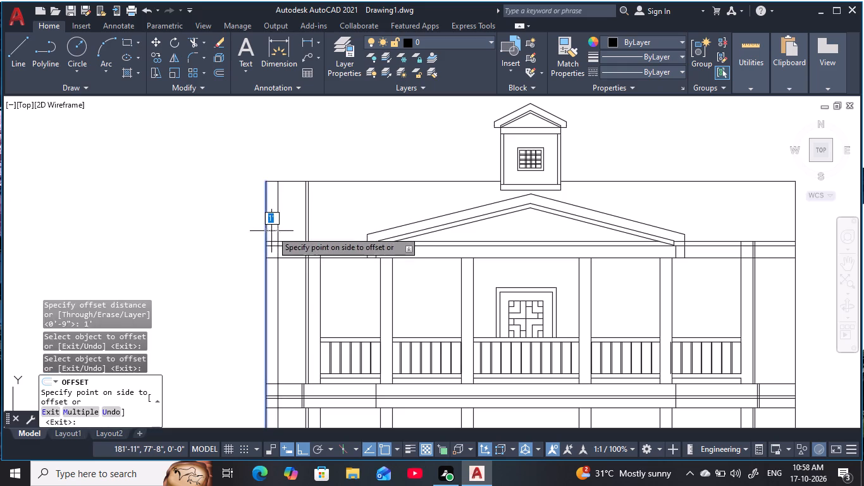
pyautogui.click(290, 227)
pyautogui.press('Escape')
pyautogui.press('Escape')
pyautogui.moveTo(275, 314); pyautogui.dragTo(267, 253, button='middle')
pyautogui.press('Escape')
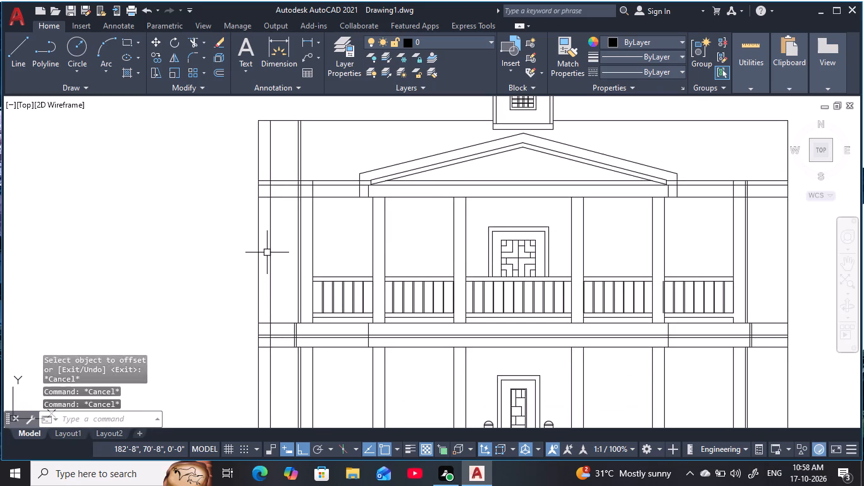
pyautogui.press('Escape')
pyautogui.press('Escape')
pyautogui.press('Escape')
pyautogui.press('Escape')
pyautogui.press('Escape')
# Trim the left offset line between the eaves band and the floor band.
pyautogui.write('tr')
pyautogui.press('space')
pyautogui.press('space')
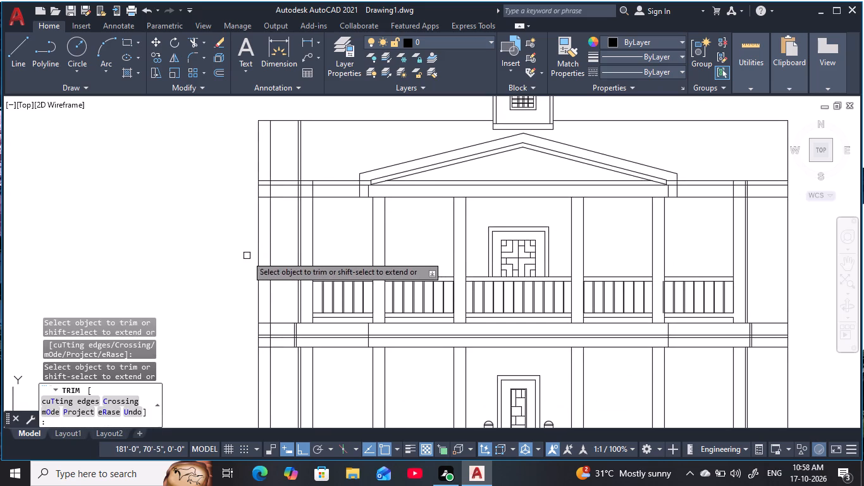
pyautogui.click(271, 234)
# Trim the left ends of the eaves band's three horizontal lines back to the offset line.
pyautogui.scroll(2, 265, 185)
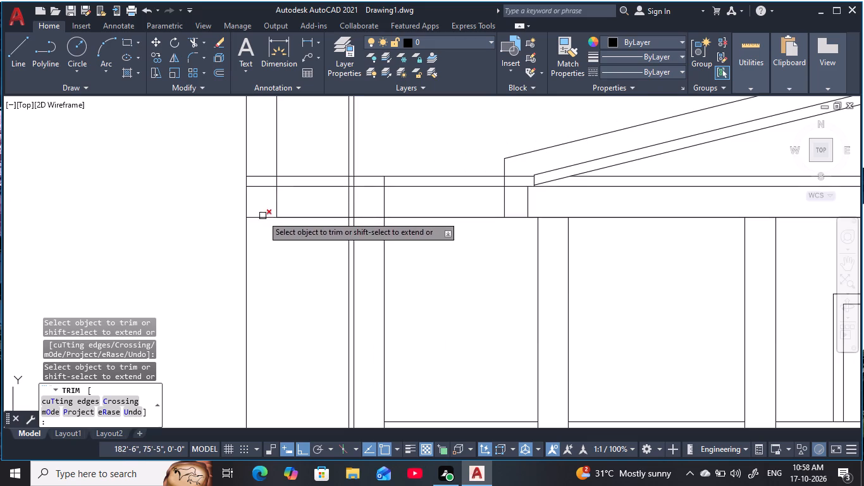
pyautogui.click(263, 240)
pyautogui.click(263, 165)
pyautogui.scroll(-2, 257, 290)
pyautogui.moveTo(261, 292); pyautogui.dragTo(147, 261, button='middle')
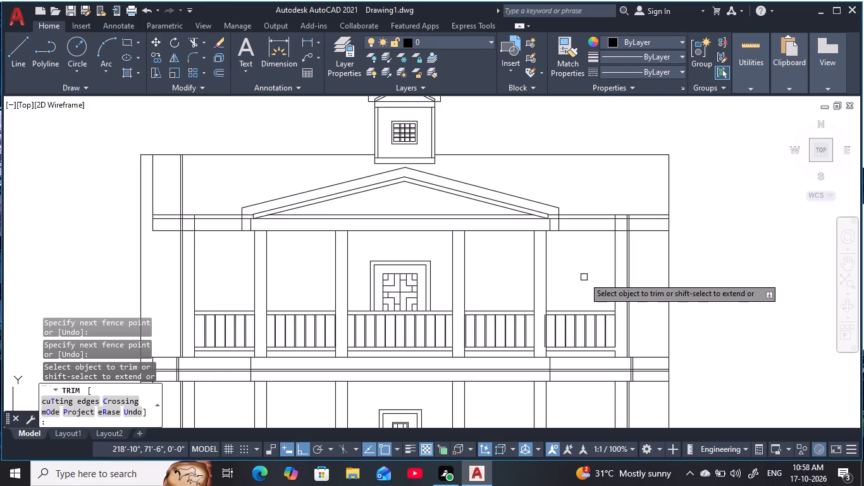
pyautogui.press('Escape')
pyautogui.press('Escape')
pyautogui.press('Escape')
pyautogui.press('Escape')
pyautogui.press('Escape')
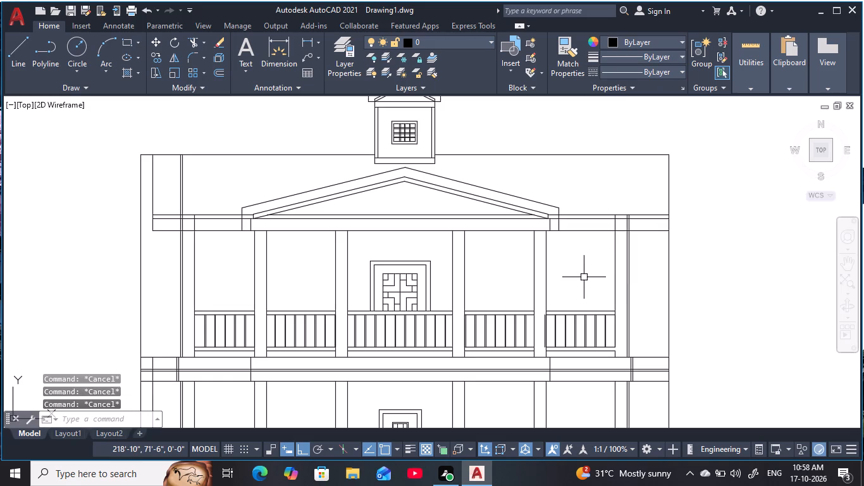
# Offset the building's right outer edge 9" inward.
pyautogui.press('o')
pyautogui.press('space')
pyautogui.write('9')
pyautogui.press('space')
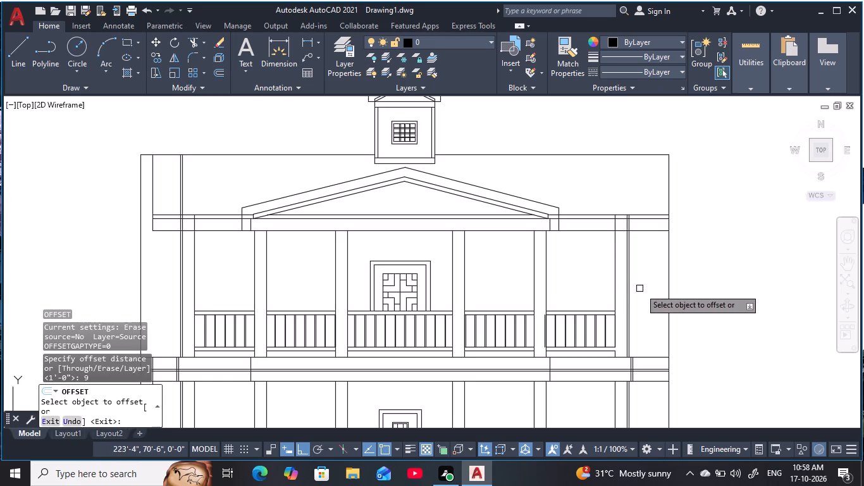
pyautogui.click(667, 289)
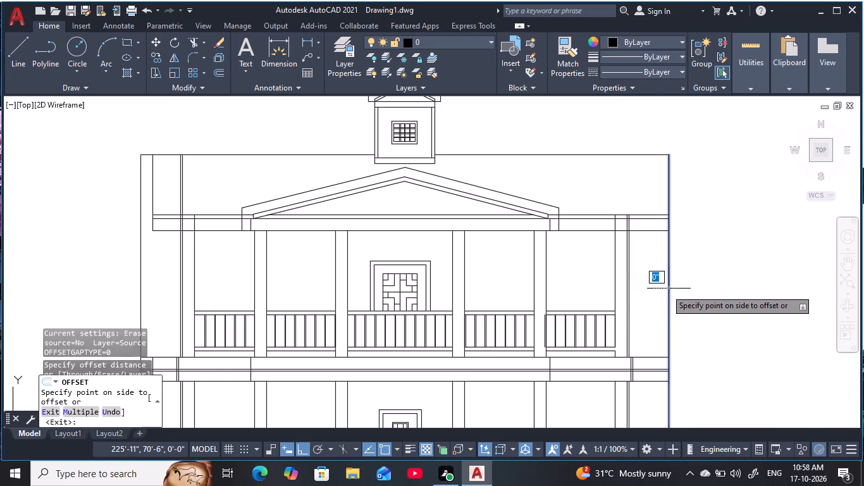
pyautogui.click(647, 297)
pyautogui.press('Escape')
pyautogui.press('Escape')
pyautogui.press('Escape')
pyautogui.press('Escape')
pyautogui.press('Escape')
pyautogui.press('Escape')
pyautogui.press('Escape')
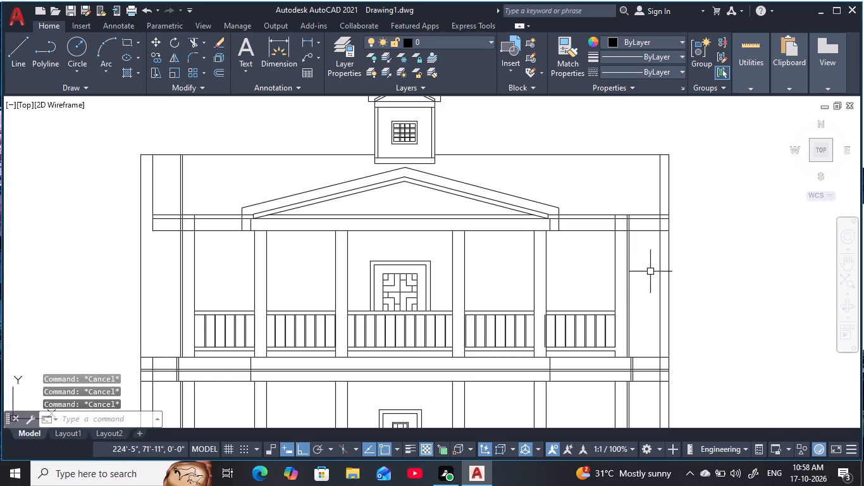
# Trim the right offset line below the eaves band in the upper storey.
pyautogui.write('tr')
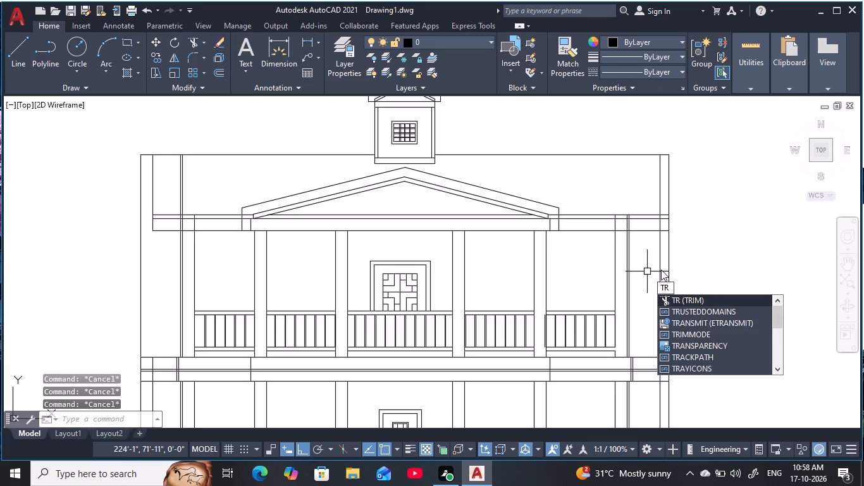
pyautogui.press('Escape')
pyautogui.press('Escape')
pyautogui.press('Escape')
pyautogui.write('tr')
pyautogui.press('space')
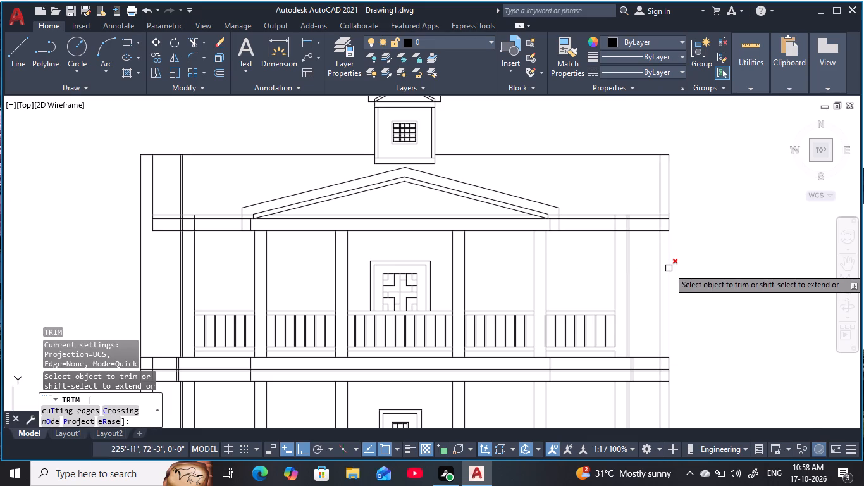
pyautogui.scroll(2, 669, 268)
pyautogui.click(645, 279)
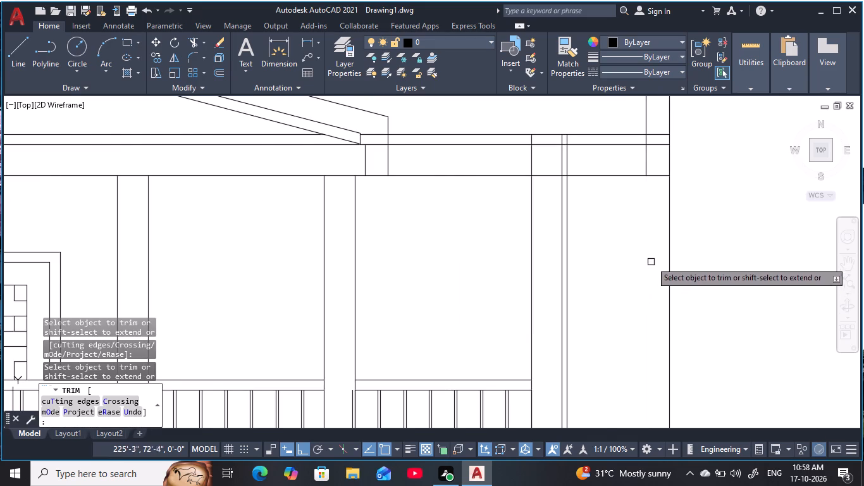
# Trim the right ends of the eaves band's three horizontal lines back to the offset line.
pyautogui.scroll(-2, 655, 258)
pyautogui.middleClick(655, 256)
pyautogui.scroll(3, 661, 226)
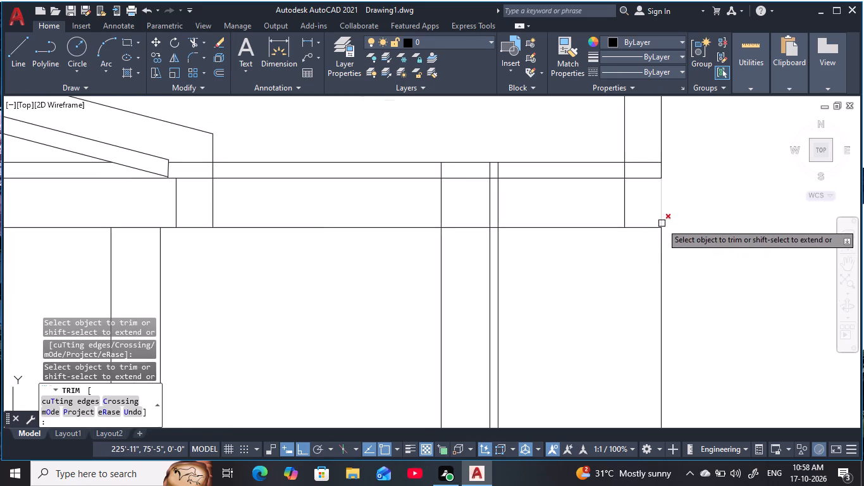
pyautogui.moveTo(621, 252); pyautogui.dragTo(642, 333, button='middle')
pyautogui.scroll(-1, 643, 333)
pyautogui.click(654, 325)
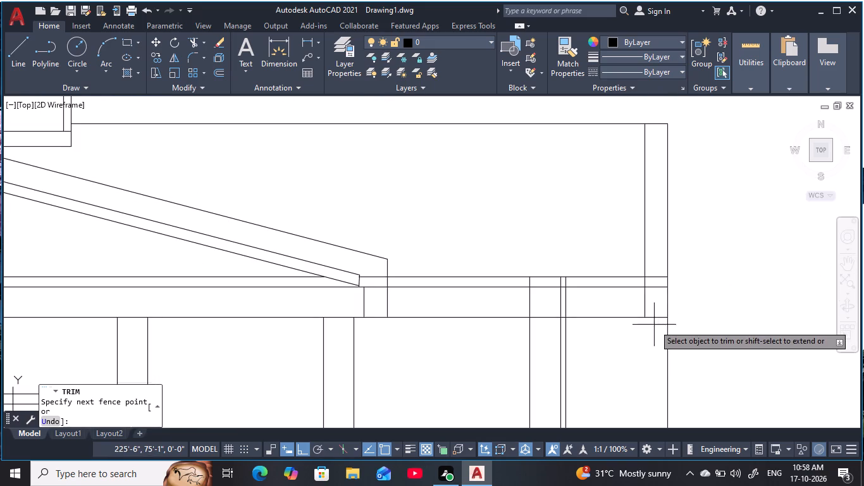
pyautogui.click(657, 271)
pyautogui.scroll(-2, 600, 365)
pyautogui.moveTo(600, 365); pyautogui.dragTo(691, 283, button='middle')
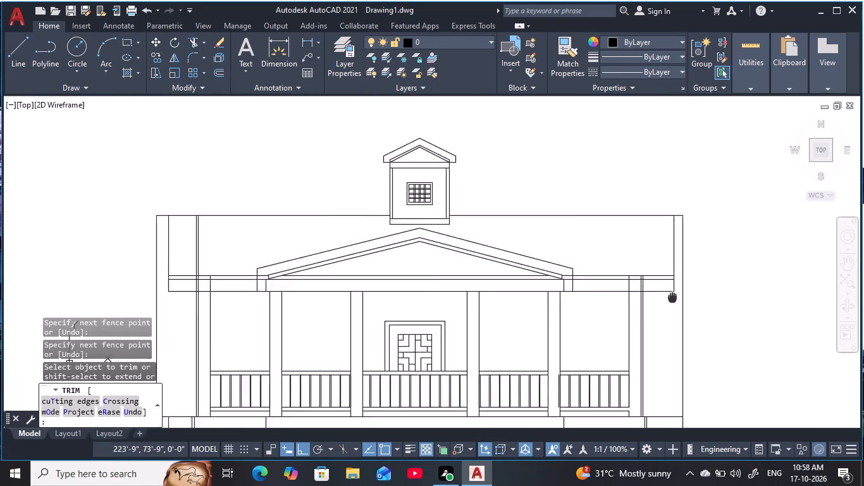
pyautogui.moveTo(691, 283); pyautogui.dragTo(732, 251, button='middle')
pyautogui.scroll(-1, 691, 283)
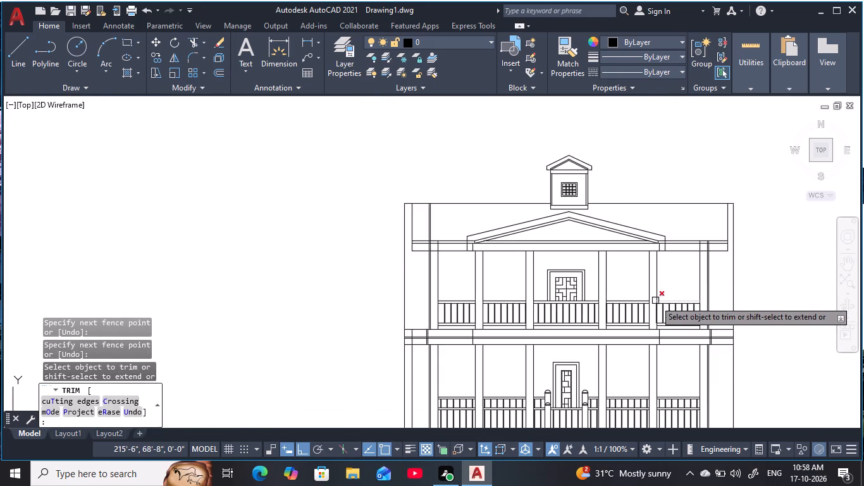
pyautogui.moveTo(713, 284); pyautogui.dragTo(611, 280, button='middle')
pyautogui.scroll(2, 629, 241)
pyautogui.moveTo(629, 241); pyautogui.dragTo(620, 263, button='middle')
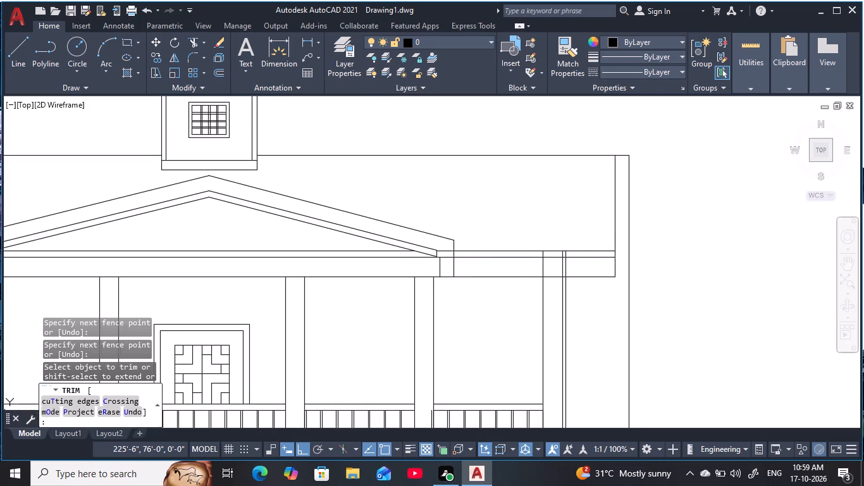
# Offset the vertical line at the eaves band's right end 3" inward.
pyautogui.moveTo(620, 263); pyautogui.dragTo(620, 265, button='middle')
pyautogui.press('Escape')
pyautogui.press('Escape')
pyautogui.scroll(-1, 620, 254)
pyautogui.moveTo(620, 254); pyautogui.dragTo(624, 260, button='middle')
pyautogui.press('Escape')
pyautogui.press('Escape')
pyautogui.press('Escape')
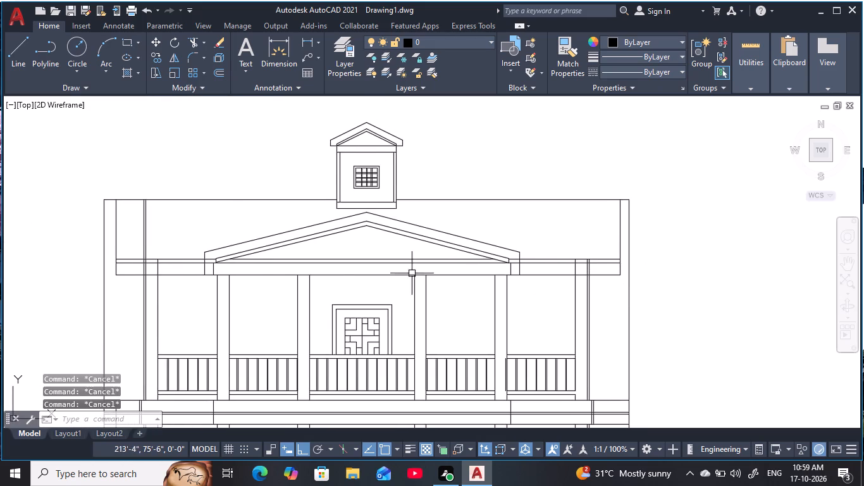
pyautogui.press('Escape')
pyautogui.press('Escape')
pyautogui.press('Escape')
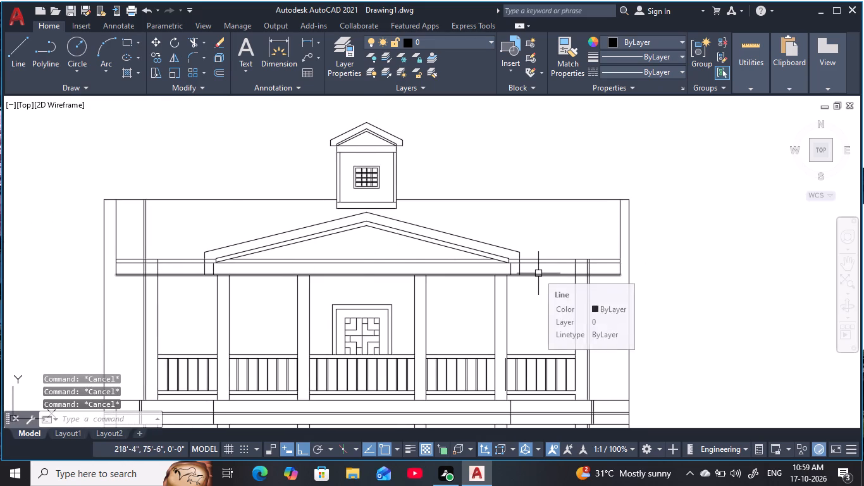
pyautogui.write('o 3')
pyautogui.press('space')
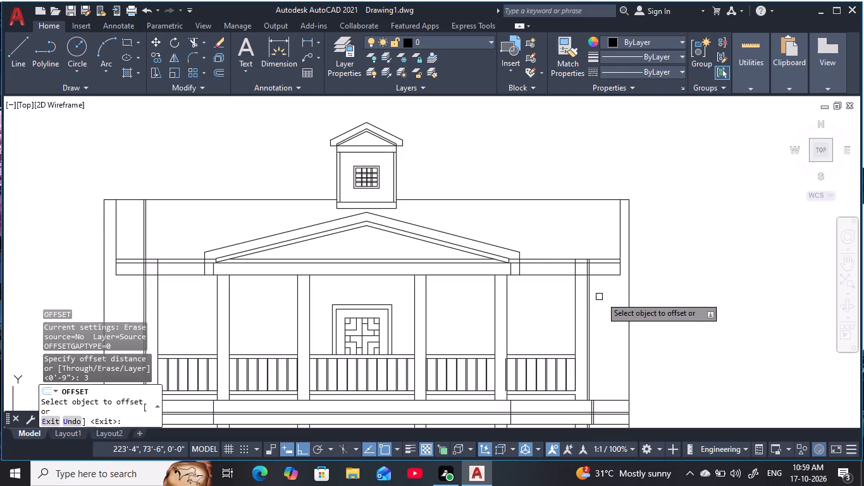
pyautogui.scroll(1, 627, 270)
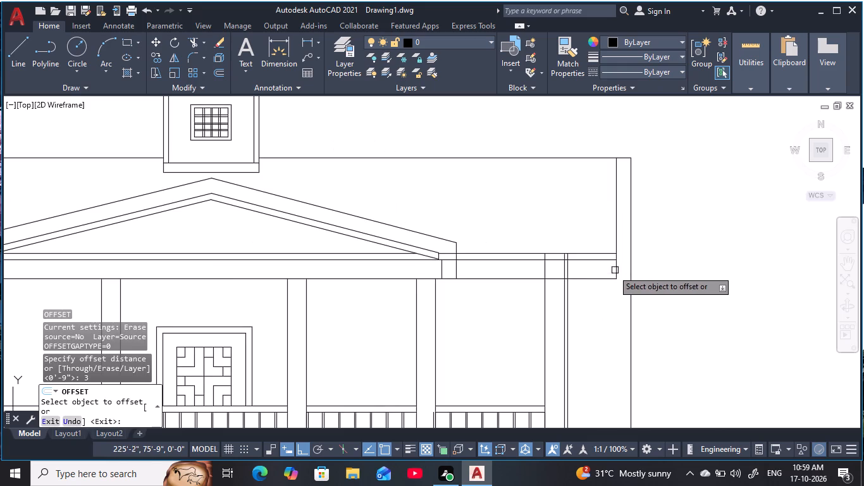
pyautogui.click(615, 272)
pyautogui.click(589, 277)
pyautogui.press('Escape')
pyautogui.press('Escape')
pyautogui.press('Escape')
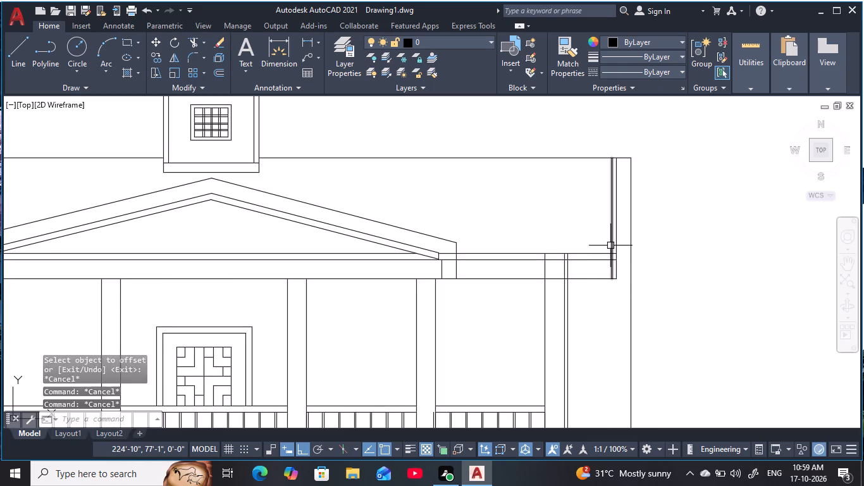
pyautogui.press('Escape')
pyautogui.press('Escape')
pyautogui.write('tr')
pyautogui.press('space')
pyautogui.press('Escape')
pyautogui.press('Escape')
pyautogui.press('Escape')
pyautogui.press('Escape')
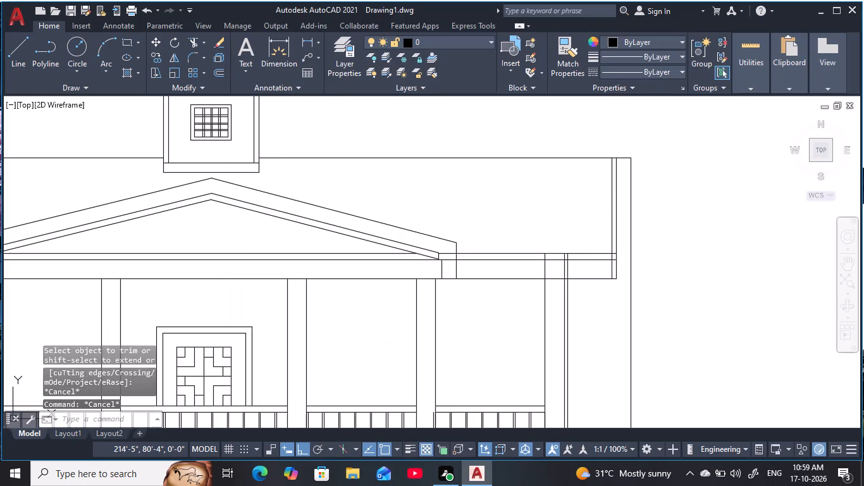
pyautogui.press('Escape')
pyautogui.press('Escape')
# Trim the eaves band's right ends back to the new 3" offset line and remove the former end line beside it.
pyautogui.scroll(2, 631, 271)
pyautogui.moveTo(602, 277); pyautogui.dragTo(622, 402, button='middle')
pyautogui.press('Escape')
pyautogui.press('Escape')
pyautogui.write('tr')
pyautogui.press('space')
pyautogui.click(613, 395)
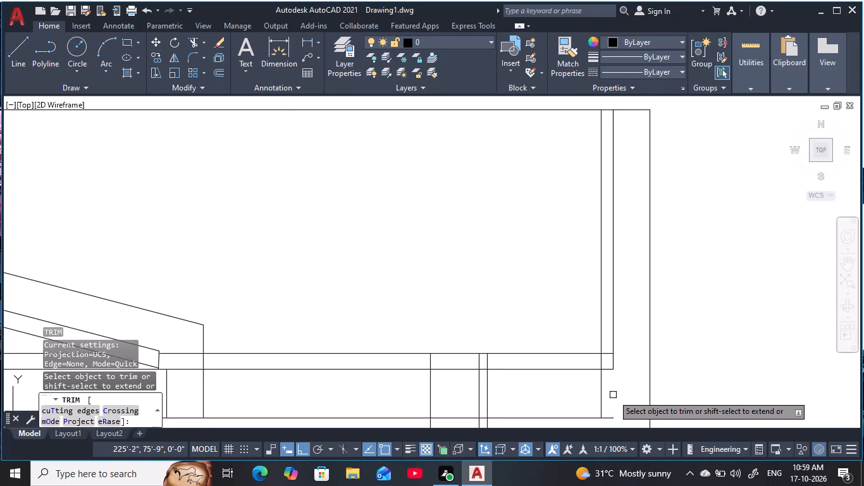
pyautogui.click(607, 419)
pyautogui.scroll(1, 607, 419)
pyautogui.click(611, 347)
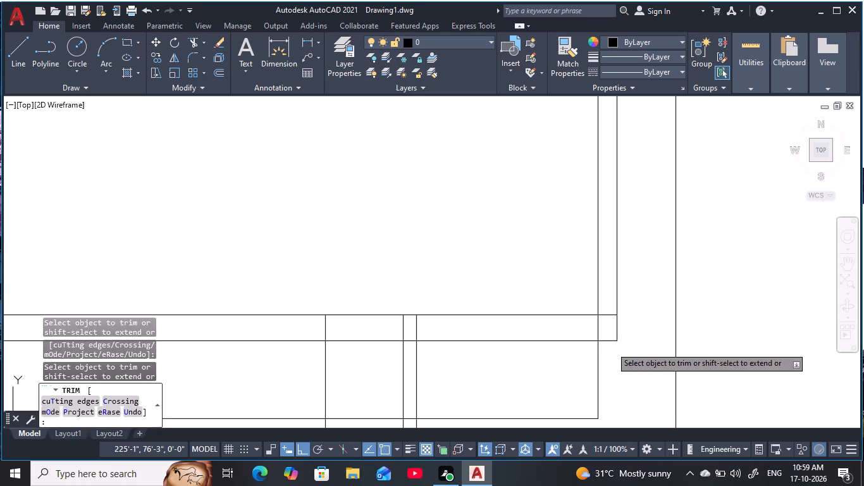
pyautogui.click(610, 308)
pyautogui.click(612, 312)
pyautogui.click(619, 316)
pyautogui.scroll(-2, 623, 317)
pyautogui.moveTo(624, 317); pyautogui.dragTo(625, 317, button='middle')
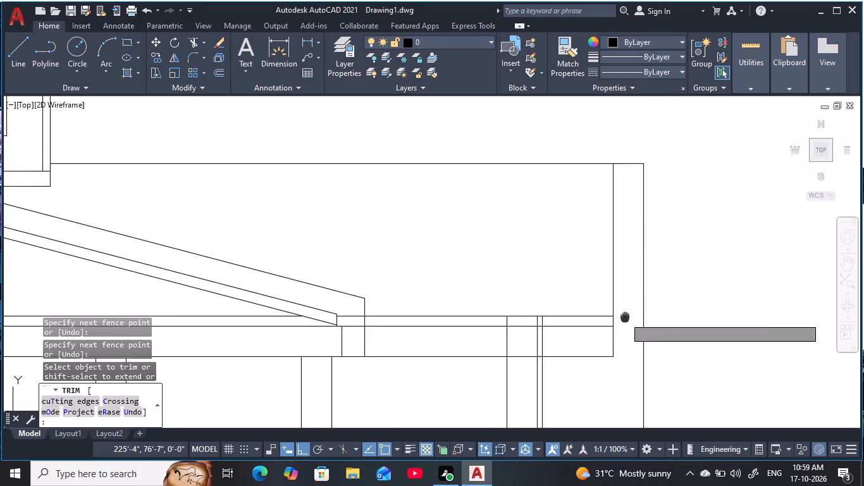
pyautogui.moveTo(625, 317); pyautogui.dragTo(753, 278, button='middle')
pyautogui.scroll(-4, 630, 287)
pyautogui.moveTo(612, 288); pyautogui.dragTo(690, 268, button='middle')
pyautogui.scroll(2, 611, 282)
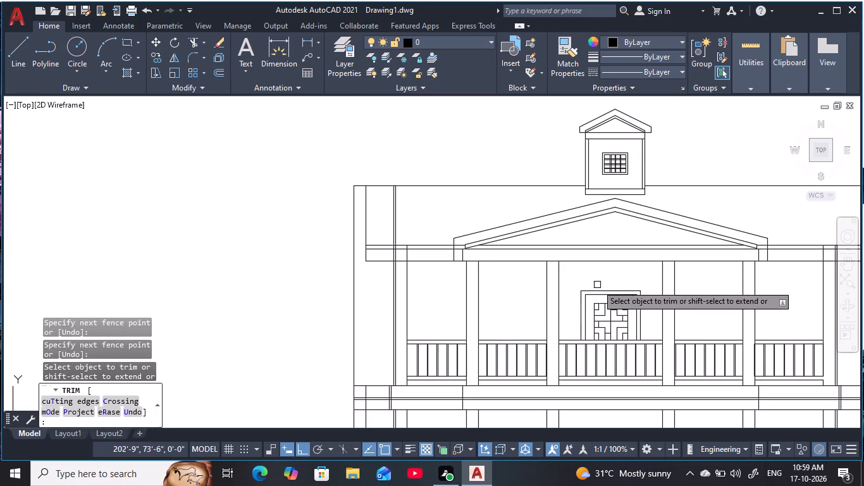
pyautogui.press('Escape')
pyautogui.press('Escape')
pyautogui.press('Escape')
# Trim the left pair of closely spaced wall lines where they cross the eaves band and the roof above it.
pyautogui.scroll(2, 397, 248)
pyautogui.press('Escape')
pyautogui.press('Escape')
pyautogui.press('Escape')
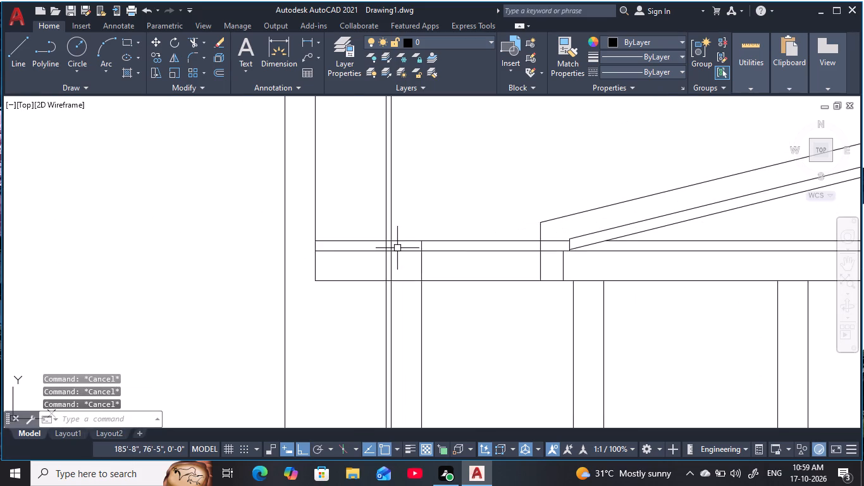
pyautogui.write('tr')
pyautogui.press('space')
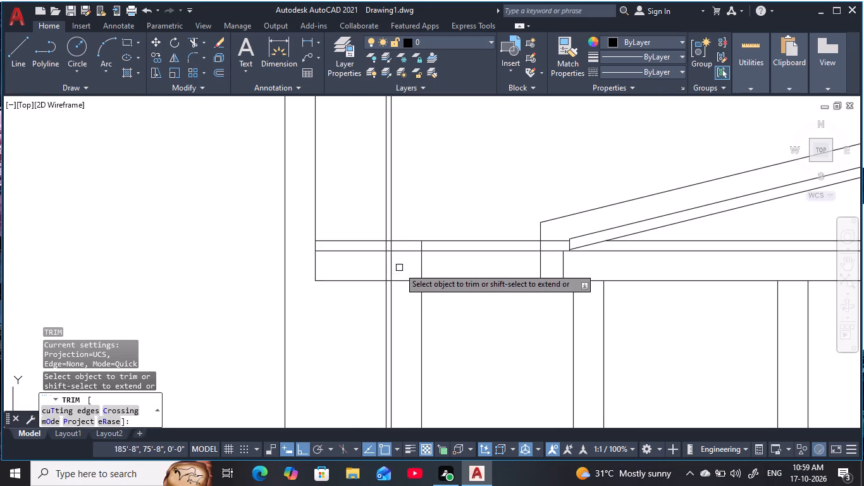
pyautogui.moveTo(400, 268); pyautogui.dragTo(371, 270)
pyautogui.scroll(3, 390, 245)
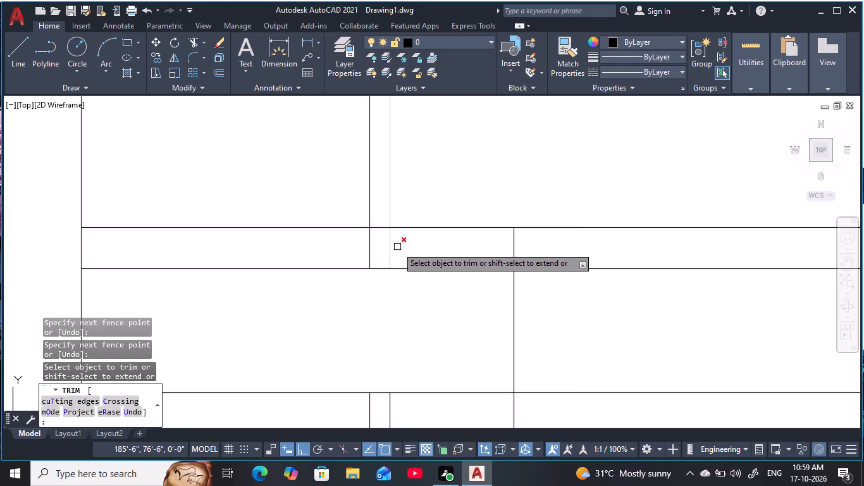
pyautogui.moveTo(405, 247); pyautogui.dragTo(354, 250)
pyautogui.moveTo(450, 189); pyautogui.dragTo(343, 197)
pyautogui.scroll(-5, 453, 189)
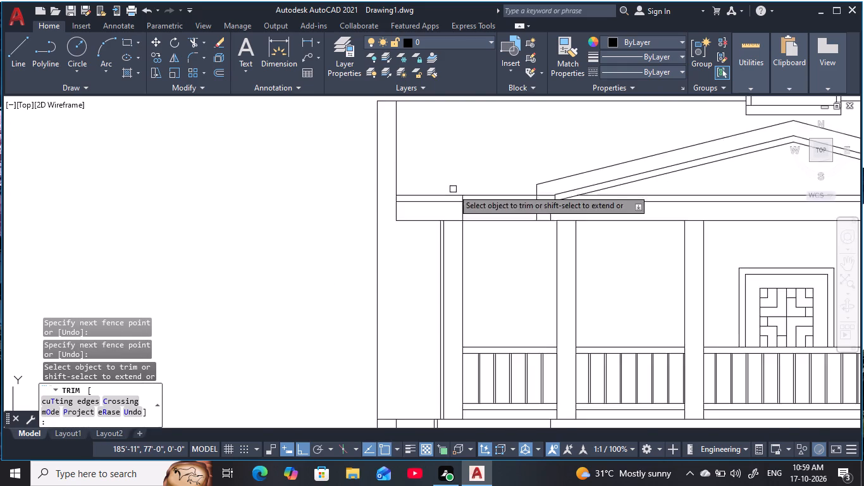
# Trim the three vertical wall and column lines that cross the eaves band near its right end.
pyautogui.moveTo(453, 189); pyautogui.dragTo(199, 252, button='middle')
pyautogui.moveTo(803, 298); pyautogui.dragTo(491, 237, button='middle')
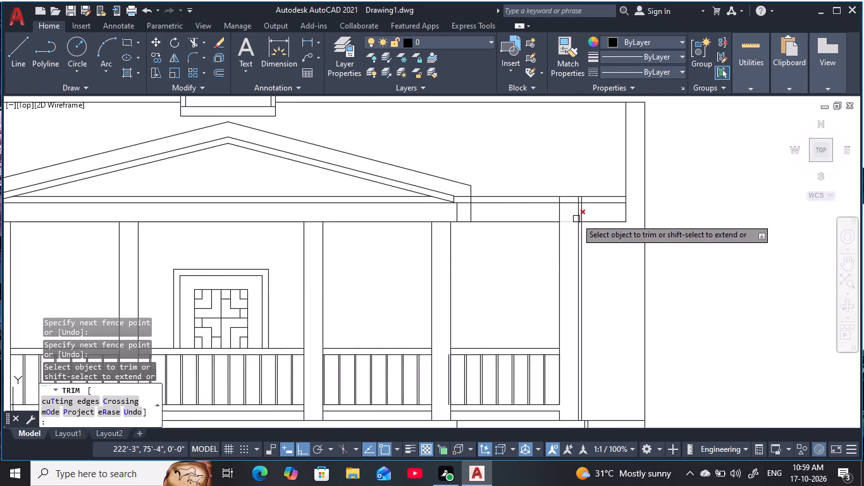
pyautogui.scroll(4, 579, 213)
pyautogui.moveTo(619, 216); pyautogui.dragTo(385, 230)
pyautogui.moveTo(450, 201); pyautogui.dragTo(451, 300, button='middle')
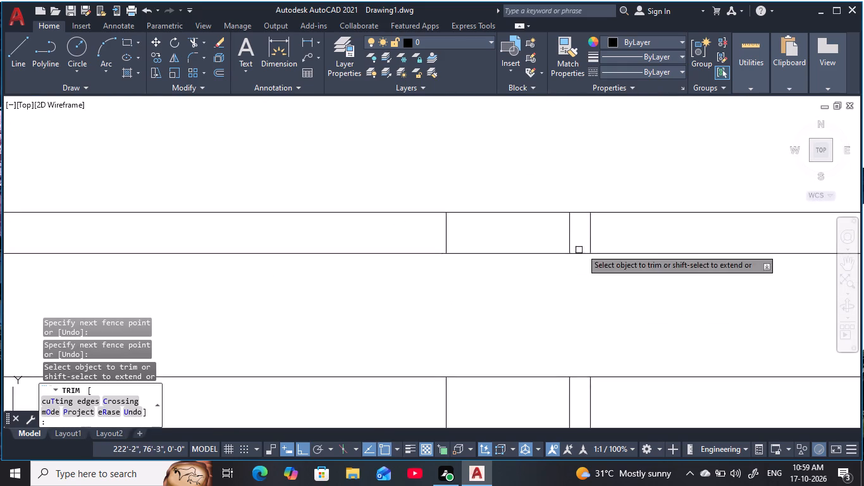
pyautogui.scroll(1, 596, 242)
pyautogui.moveTo(624, 228); pyautogui.dragTo(288, 228)
pyautogui.scroll(-6, 301, 230)
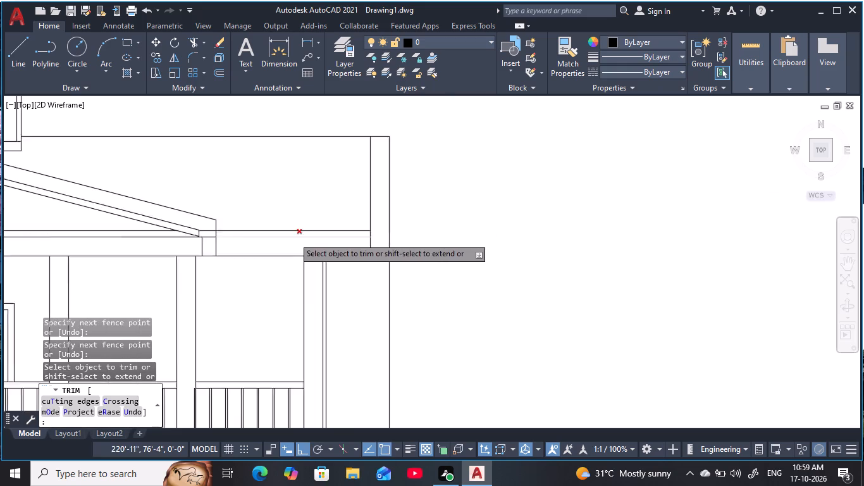
pyautogui.scroll(-1, 292, 239)
pyautogui.moveTo(292, 240); pyautogui.dragTo(596, 195, button='middle')
pyautogui.press('Escape')
pyautogui.press('Escape')
pyautogui.press('Escape')
# Trim the ground storey's two outermost left vertical lines between the floor band and the base.
pyautogui.scroll(1, 369, 221)
pyautogui.moveTo(369, 221); pyautogui.dragTo(316, 208, button='middle')
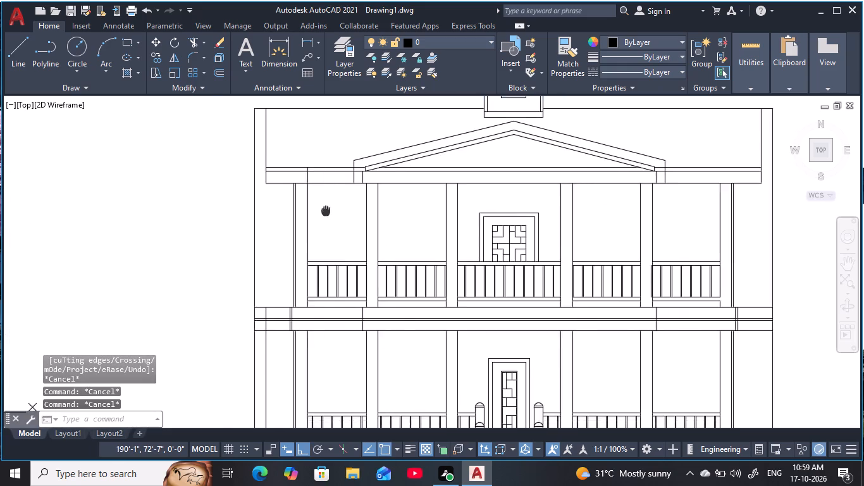
pyautogui.moveTo(316, 208); pyautogui.dragTo(294, 201, button='middle')
pyautogui.scroll(-2, 294, 201)
pyautogui.moveTo(294, 201); pyautogui.dragTo(271, 203, button='middle')
pyautogui.scroll(1, 271, 203)
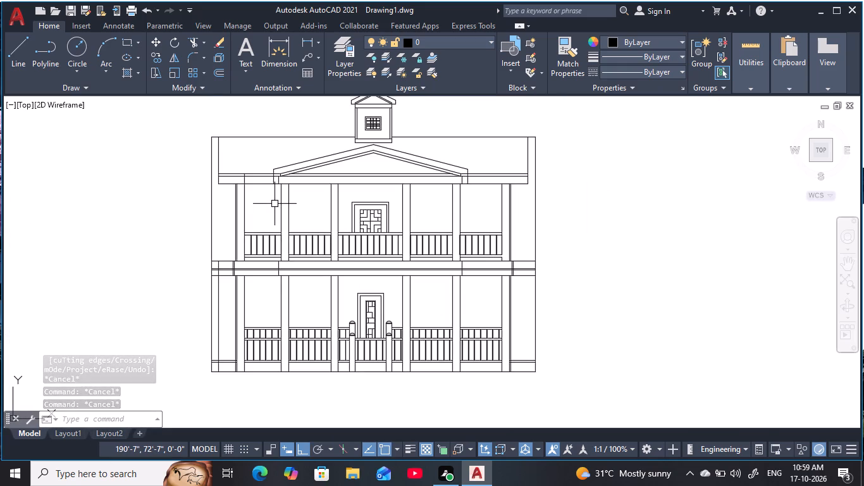
pyautogui.press('Escape')
pyautogui.press('Escape')
pyautogui.press('Escape')
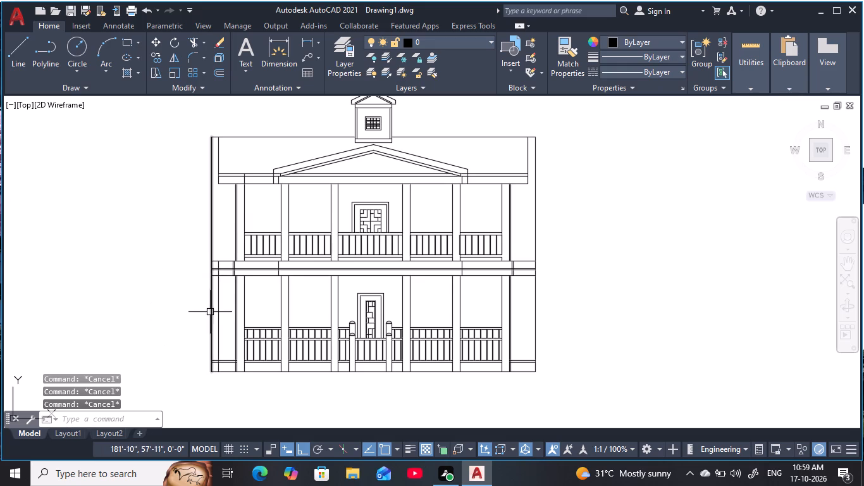
pyautogui.moveTo(192, 319); pyautogui.dragTo(216, 289, button='middle')
pyautogui.scroll(2, 242, 285)
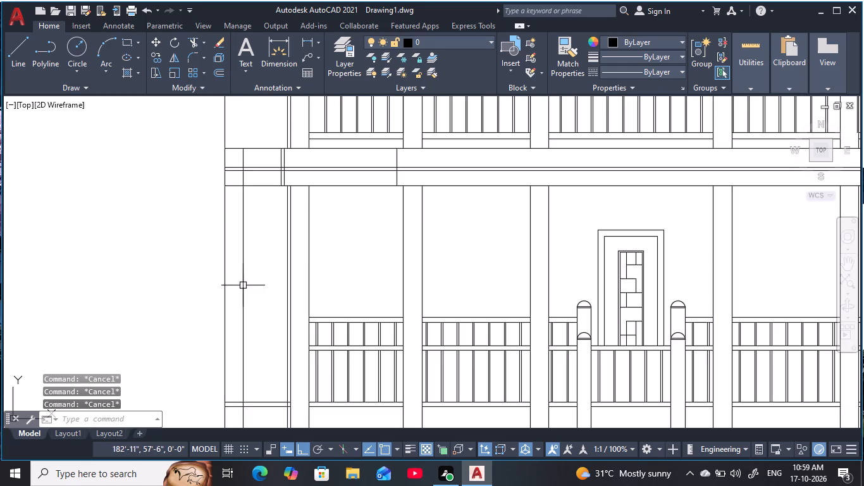
pyautogui.press('Escape')
pyautogui.press('Escape')
pyautogui.press('t')
pyautogui.press('r')
pyautogui.press('space')
pyautogui.moveTo(259, 290); pyautogui.dragTo(242, 293)
pyautogui.click(162, 290)
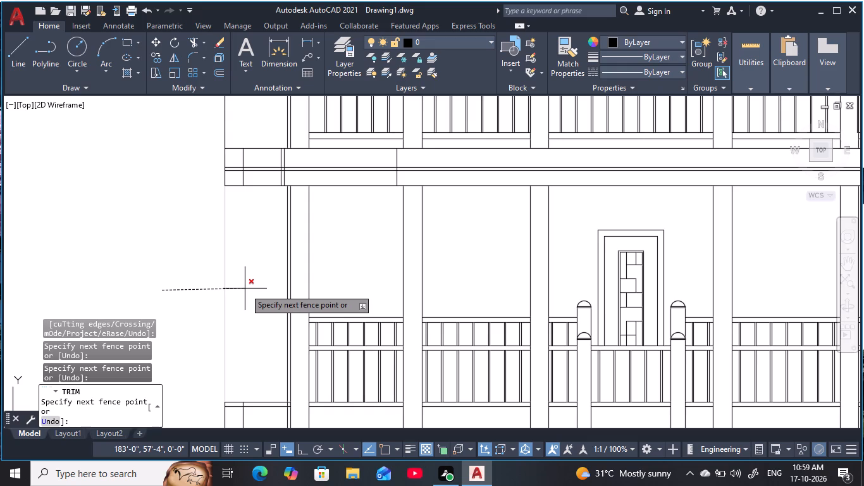
pyautogui.click(245, 289)
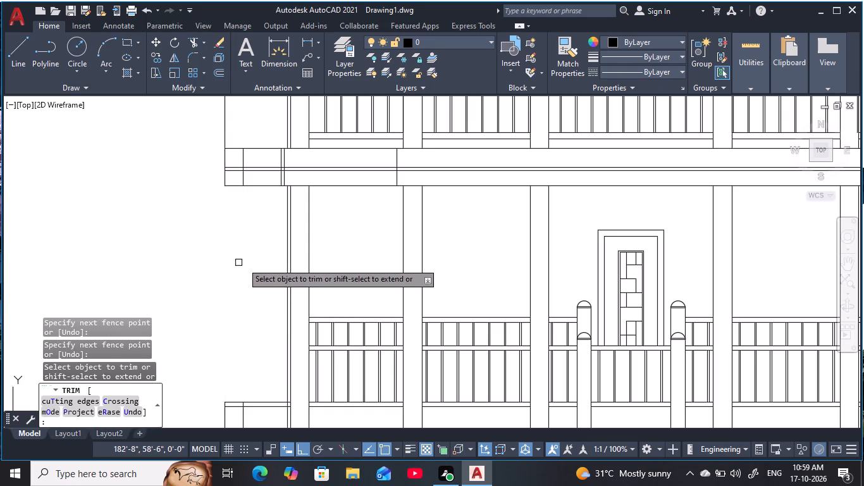
pyautogui.moveTo(246, 257); pyautogui.dragTo(226, 369, button='middle')
pyautogui.press('Escape')
pyautogui.press('Escape')
pyautogui.press('Escape')
pyautogui.press('Escape')
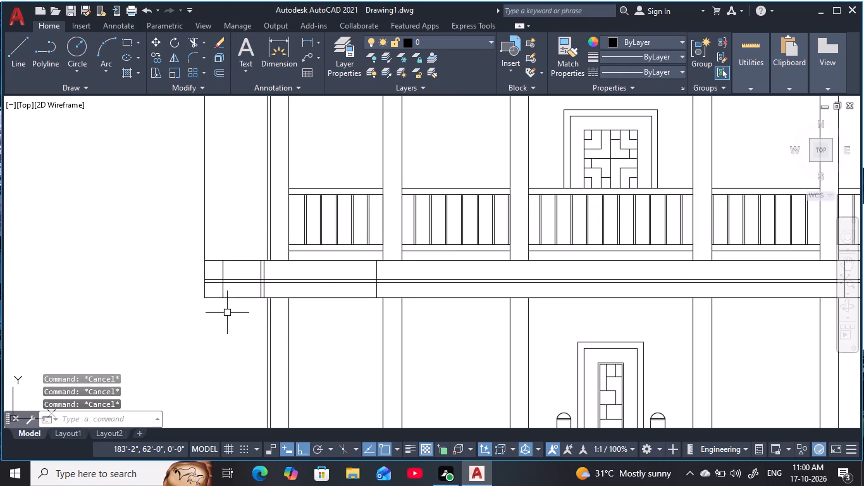
pyautogui.press('Escape')
# Offset the bottom line of the floor band between the storeys 4" upward.
pyautogui.scroll(-1, 229, 321)
pyautogui.press('Escape')
pyautogui.press('Escape')
pyautogui.write('o')
pyautogui.press('space')
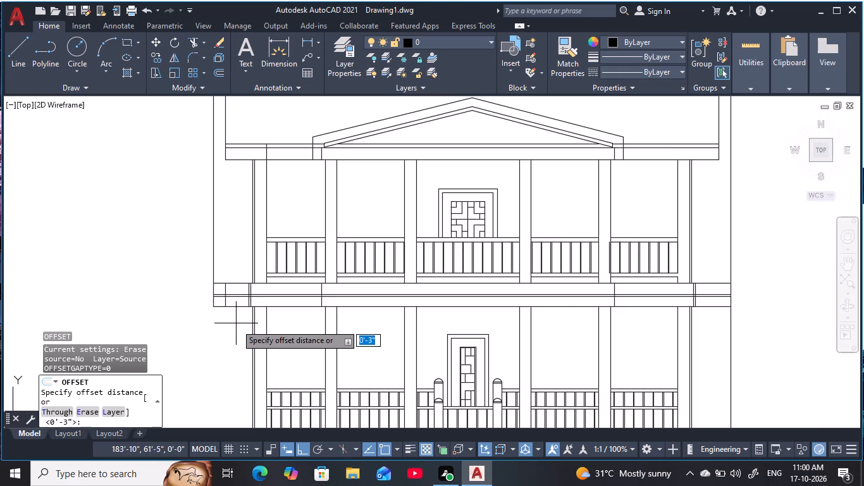
pyautogui.write('4')
pyautogui.press('space')
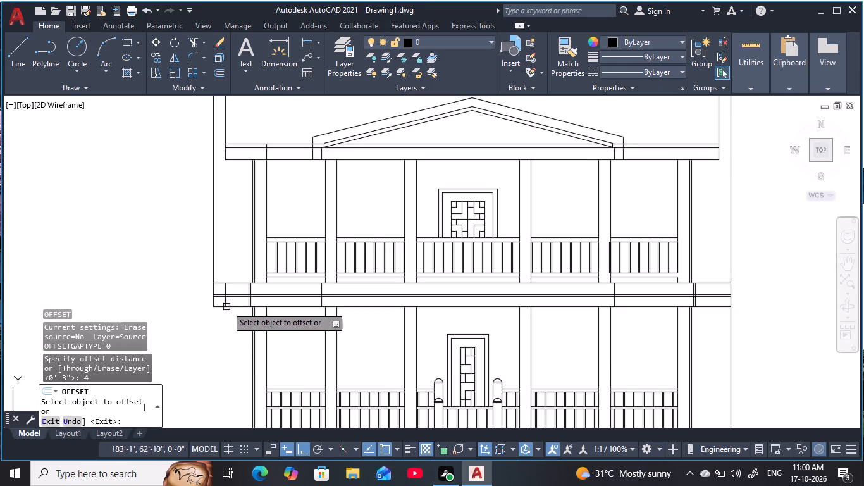
pyautogui.scroll(1, 225, 305)
pyautogui.click(237, 307)
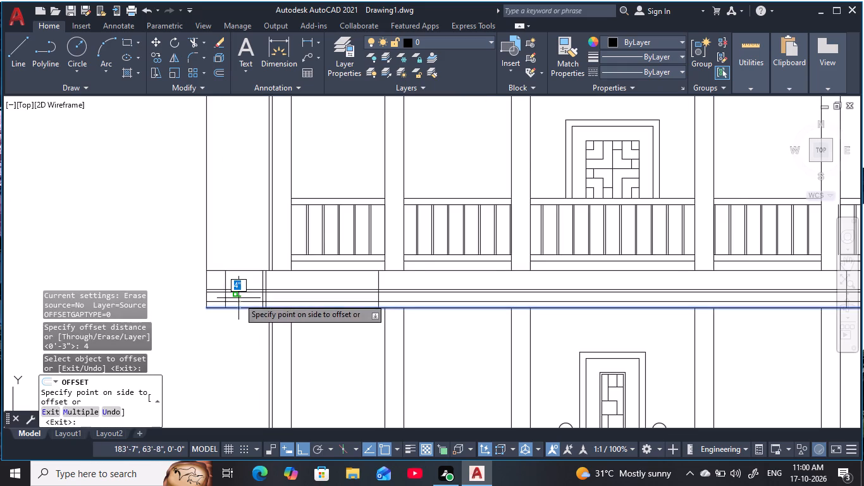
pyautogui.click(238, 298)
pyautogui.press('Escape')
pyautogui.press('Escape')
pyautogui.press('Escape')
pyautogui.press('Escape')
pyautogui.press('Escape')
pyautogui.press('Escape')
pyautogui.press('Escape')
pyautogui.press('Escape')
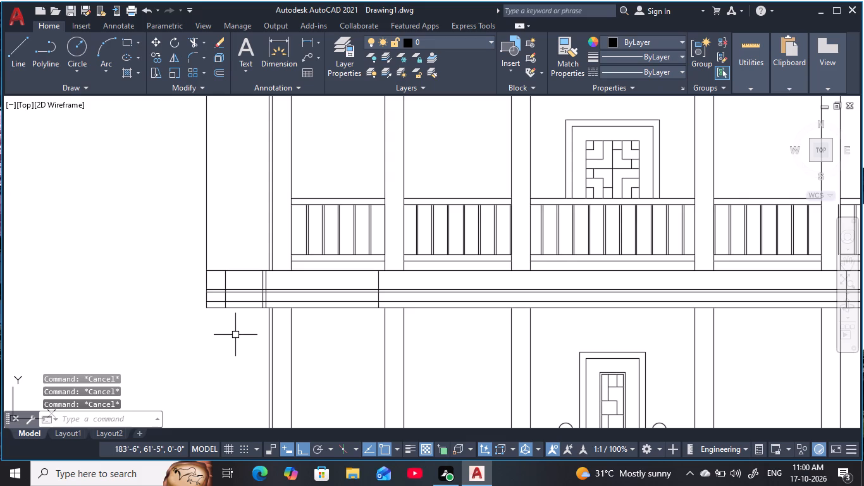
# Trim the floor band's three horizontal lines above the 4" offset, between the left inner vertical and the double wall lines.
pyautogui.write('tr')
pyautogui.press('space')
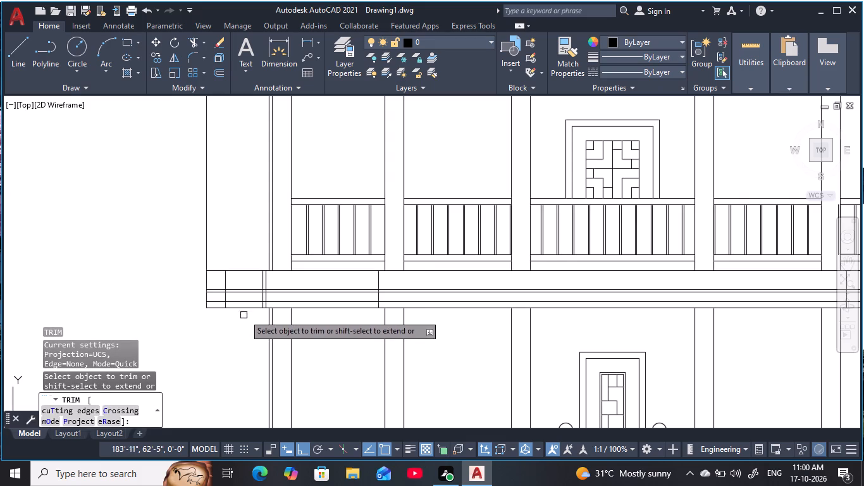
pyautogui.scroll(3, 244, 293)
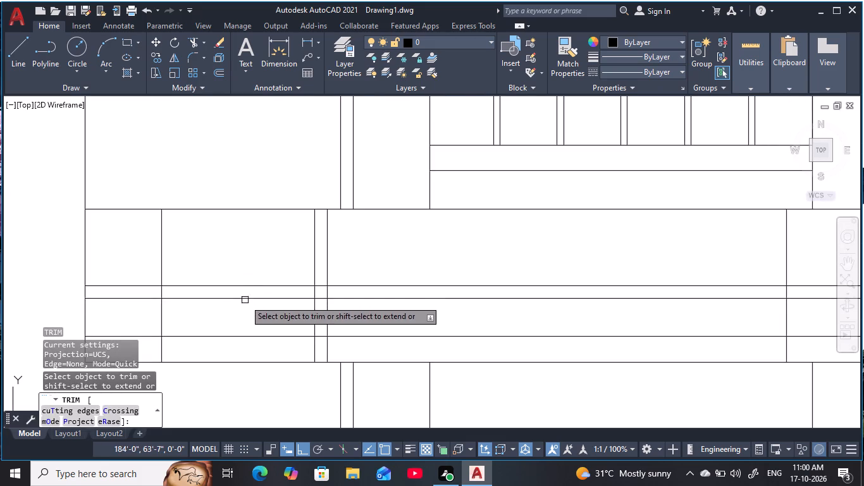
pyautogui.click(245, 301)
pyautogui.click(245, 180)
pyautogui.click(233, 311)
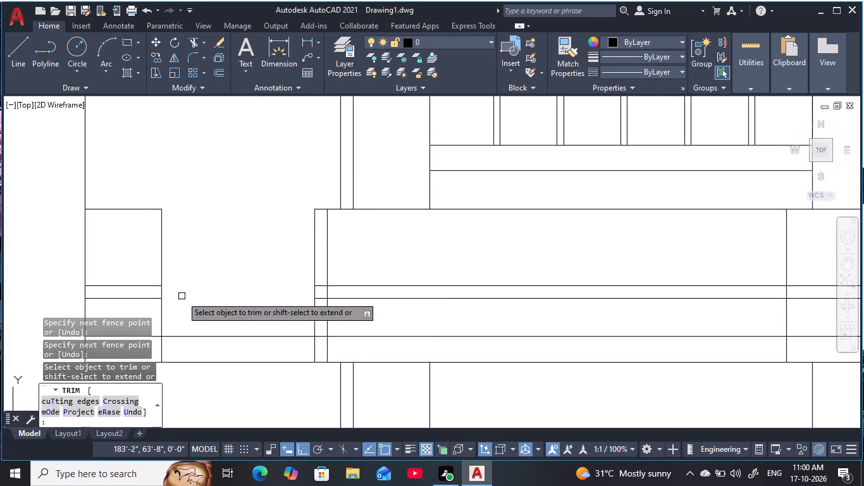
# Trim the leftover horizontal and vertical pieces at the floor band's far-left end above the 4" offset line.
pyautogui.click(182, 296)
pyautogui.click(145, 309)
pyautogui.click(142, 299)
pyautogui.click(142, 258)
pyautogui.click(146, 302)
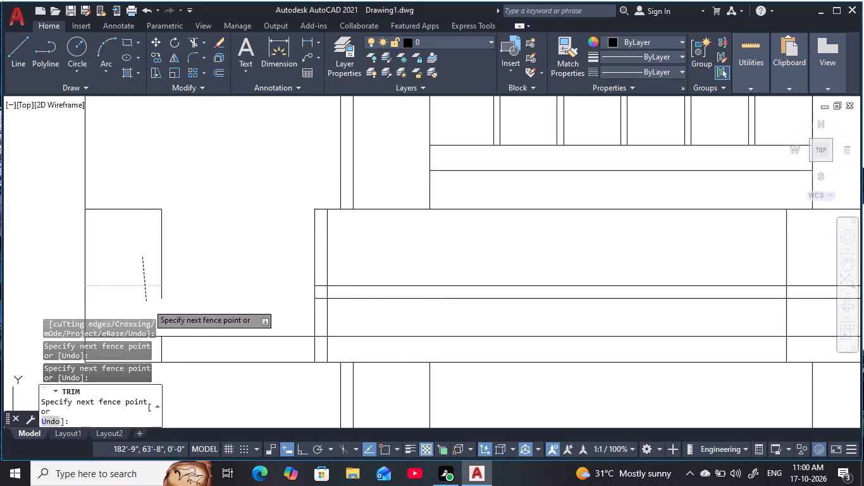
pyautogui.click(206, 284)
pyautogui.moveTo(169, 271); pyautogui.dragTo(160, 268)
pyautogui.click(137, 239)
pyautogui.click(176, 255)
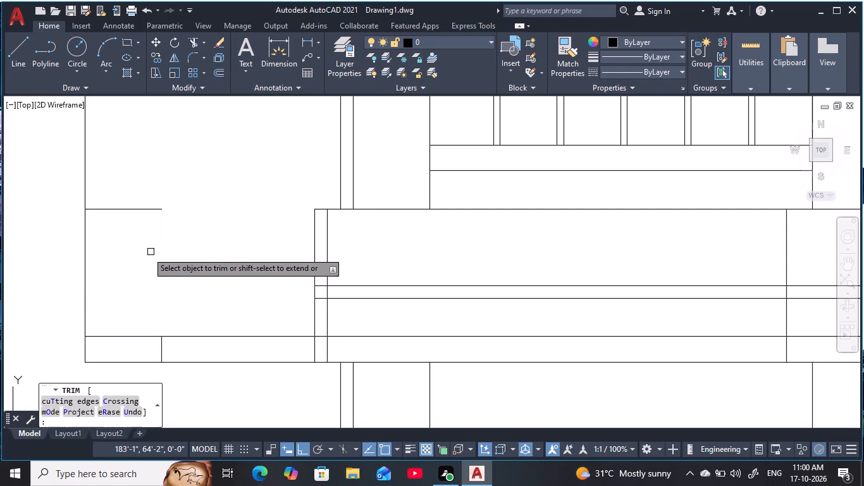
pyautogui.click(142, 252)
pyautogui.click(126, 180)
pyautogui.scroll(-3, 149, 221)
pyautogui.moveTo(156, 225); pyautogui.dragTo(62, 232, button='middle')
pyautogui.scroll(-3, 111, 244)
pyautogui.moveTo(226, 277); pyautogui.dragTo(175, 274, button='middle')
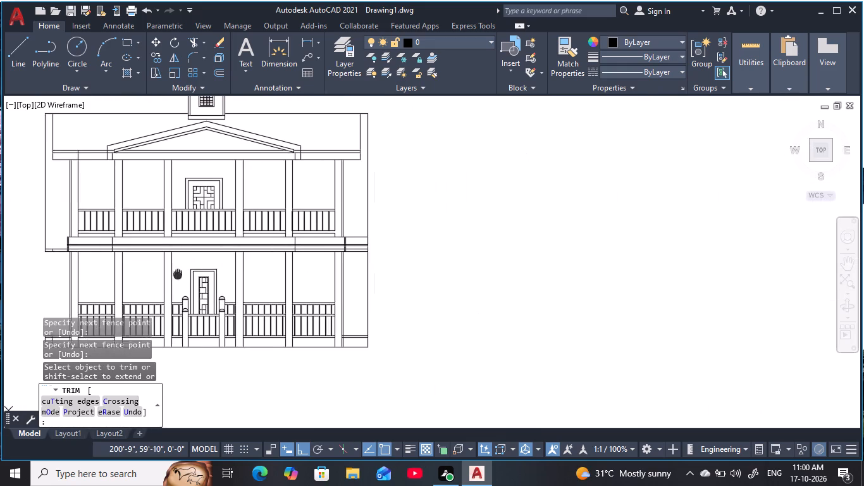
# Trim the floor band's three horizontal lines above the 4" offset between the right-hand double lines and the far-right vertical.
pyautogui.moveTo(175, 274); pyautogui.dragTo(167, 273, button='middle')
pyautogui.press('Escape')
pyautogui.press('Escape')
pyautogui.press('Escape')
pyautogui.press('Escape')
pyautogui.press('Escape')
pyautogui.press('Escape')
pyautogui.press('Escape')
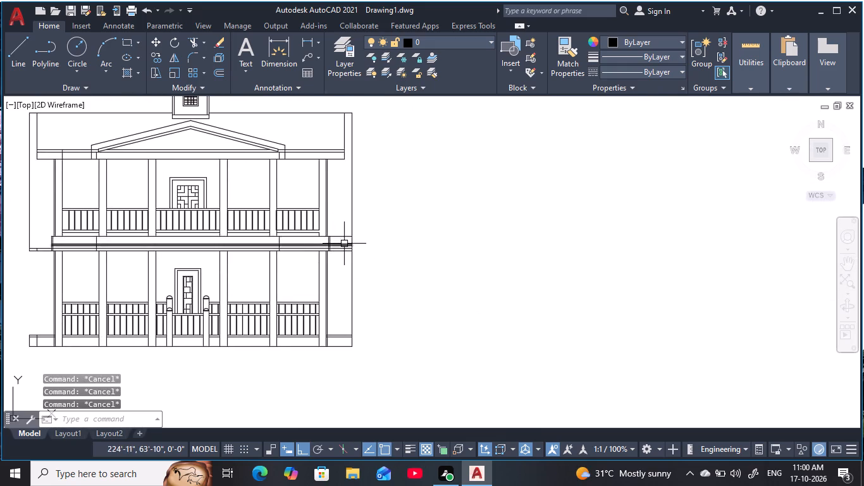
pyautogui.scroll(2, 344, 244)
pyautogui.moveTo(344, 244); pyautogui.dragTo(365, 232, button='middle')
pyautogui.scroll(1, 364, 232)
pyautogui.scroll(-2, 365, 232)
pyautogui.moveTo(364, 235); pyautogui.dragTo(504, 280, button='middle')
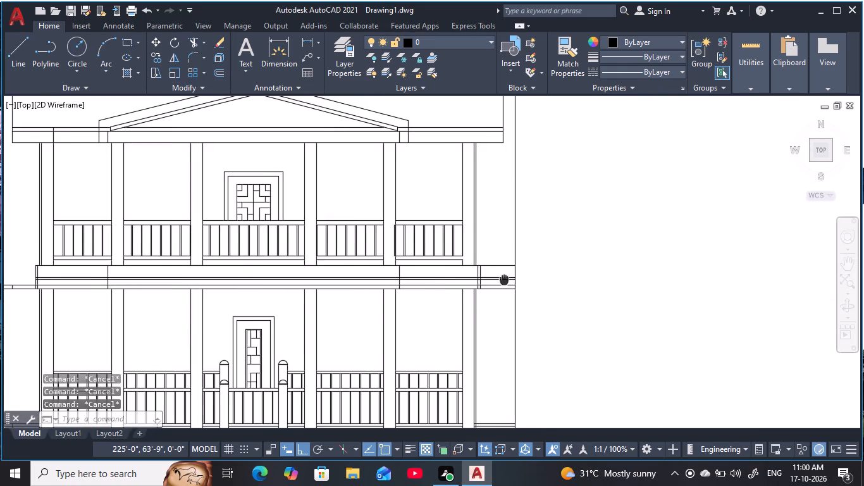
pyautogui.moveTo(504, 280); pyautogui.dragTo(501, 261, button='middle')
pyautogui.scroll(2, 503, 265)
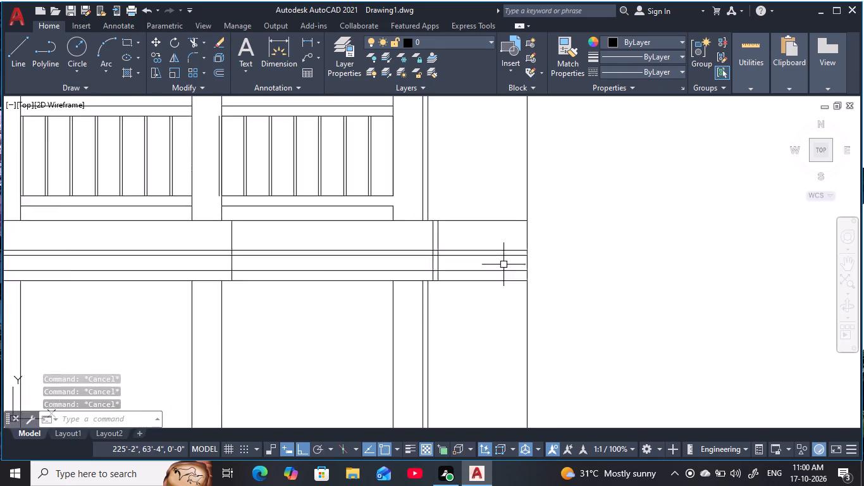
pyautogui.scroll(2, 503, 265)
pyautogui.moveTo(503, 265); pyautogui.dragTo(497, 268, button='middle')
pyautogui.press('Escape')
pyautogui.press('Escape')
pyautogui.press('t')
pyautogui.press('r')
pyautogui.press('space')
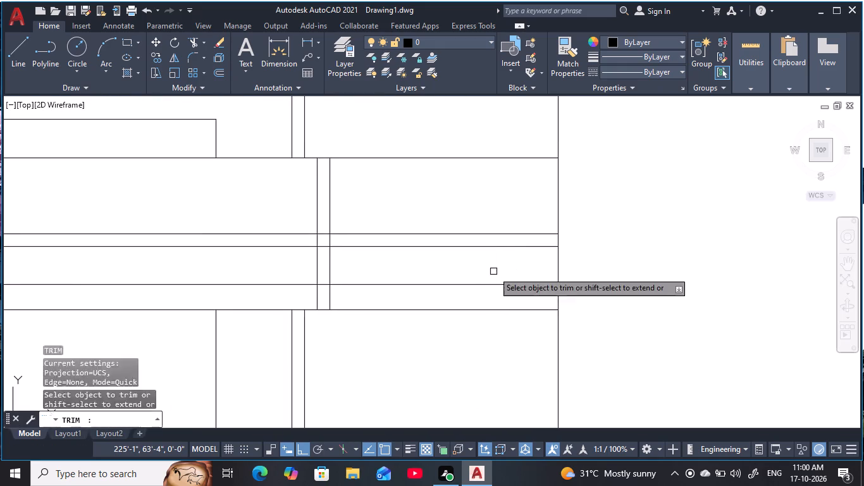
pyautogui.click(485, 275)
pyautogui.click(450, 151)
# Trim the ground storey's outermost right vertical line between the floor band and the base.
pyautogui.scroll(-4, 439, 177)
pyautogui.moveTo(438, 180); pyautogui.dragTo(435, 214, button='middle')
pyautogui.click(469, 293)
pyautogui.click(433, 304)
pyautogui.scroll(-2, 452, 287)
pyautogui.moveTo(452, 287); pyautogui.dragTo(476, 282, button='middle')
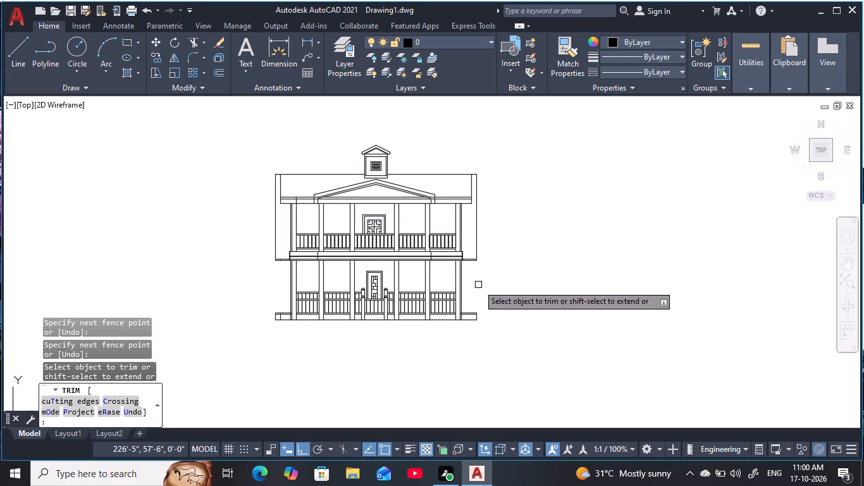
pyautogui.moveTo(478, 285); pyautogui.dragTo(491, 273, button='middle')
pyautogui.scroll(1, 479, 275)
pyautogui.moveTo(479, 275); pyautogui.dragTo(517, 282, button='middle')
pyautogui.press('Escape')
pyautogui.press('Escape')
pyautogui.press('Escape')
pyautogui.press('Escape')
pyautogui.press('Escape')
pyautogui.press('Escape')
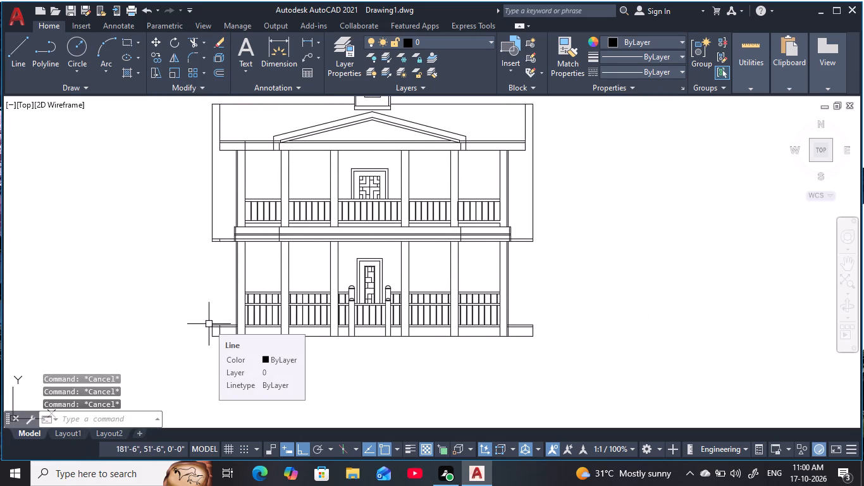
pyautogui.press('Escape')
pyautogui.press('Escape')
pyautogui.press('Escape')
pyautogui.press('Escape')
pyautogui.press('Escape')
pyautogui.press('Escape')
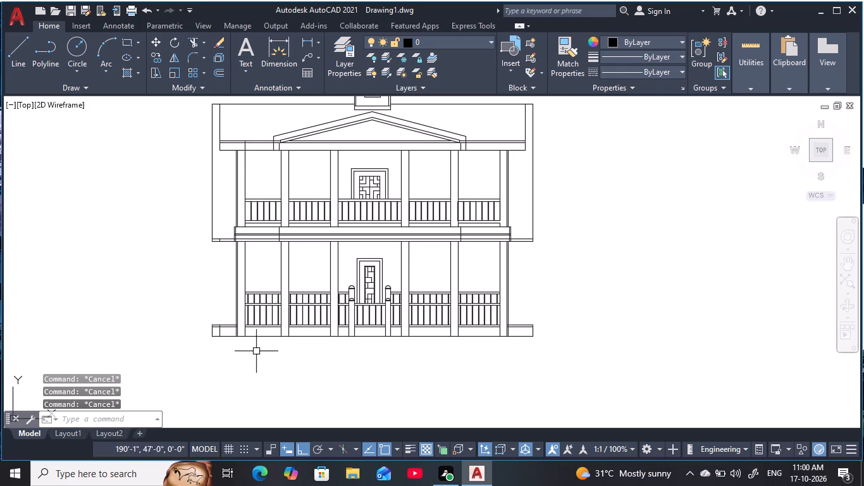
pyautogui.press('Escape')
pyautogui.press('Escape')
# Trim away the base's projecting end beyond the outer left wall line, including its horizontal and vertical pieces.
pyautogui.moveTo(239, 366); pyautogui.dragTo(266, 347, button='middle')
pyautogui.scroll(2, 250, 290)
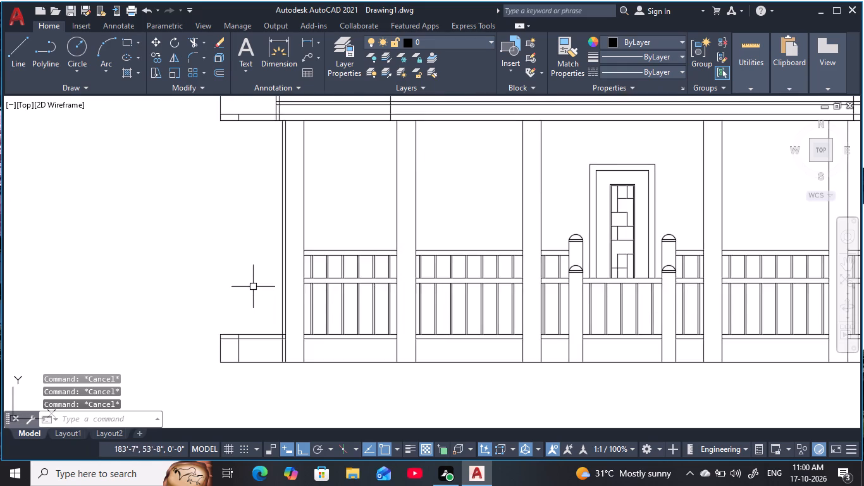
pyautogui.moveTo(254, 287); pyautogui.dragTo(245, 235, button='middle')
pyautogui.press('Escape')
pyautogui.press('Escape')
pyautogui.press('t')
pyautogui.press('r')
pyautogui.press('space')
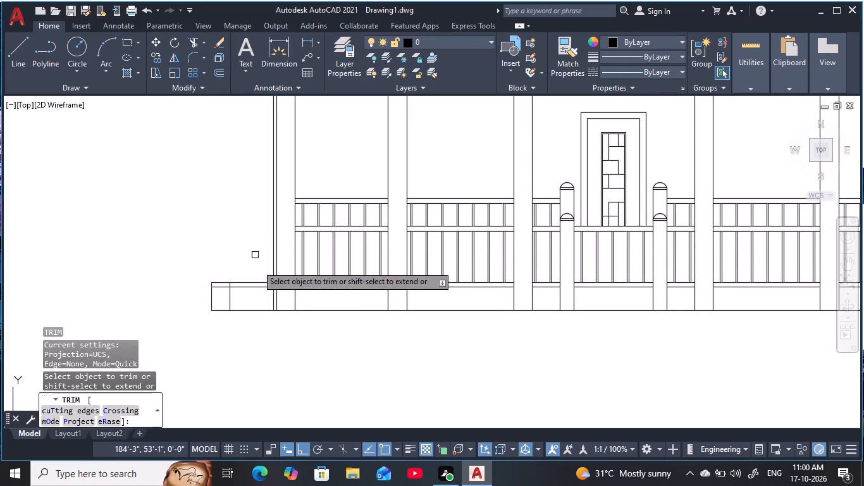
pyautogui.moveTo(242, 349); pyautogui.dragTo(247, 340)
pyautogui.click(254, 248)
pyautogui.click(235, 282)
pyautogui.click(206, 301)
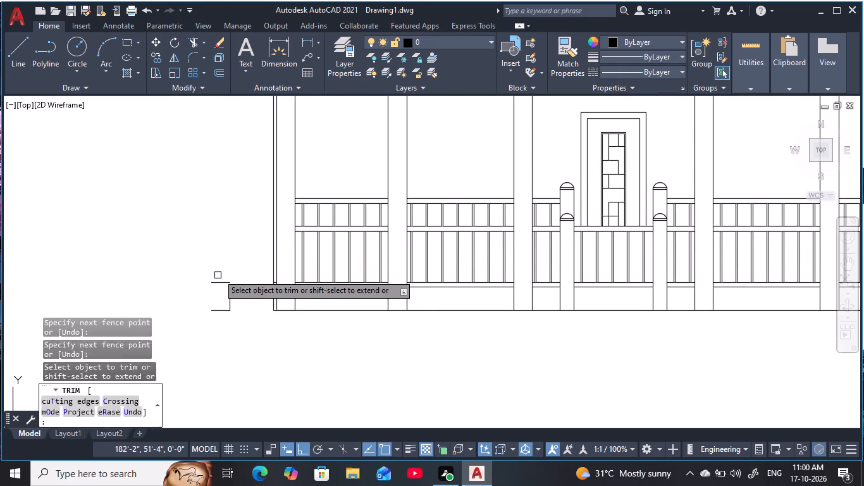
pyautogui.click(217, 267)
pyautogui.moveTo(225, 324); pyautogui.dragTo(227, 330)
pyautogui.click(220, 305)
pyautogui.click(237, 303)
# Trim away the base's projecting end beyond the outer right wall line, including its horizontal and vertical pieces.
pyautogui.scroll(-1, 245, 306)
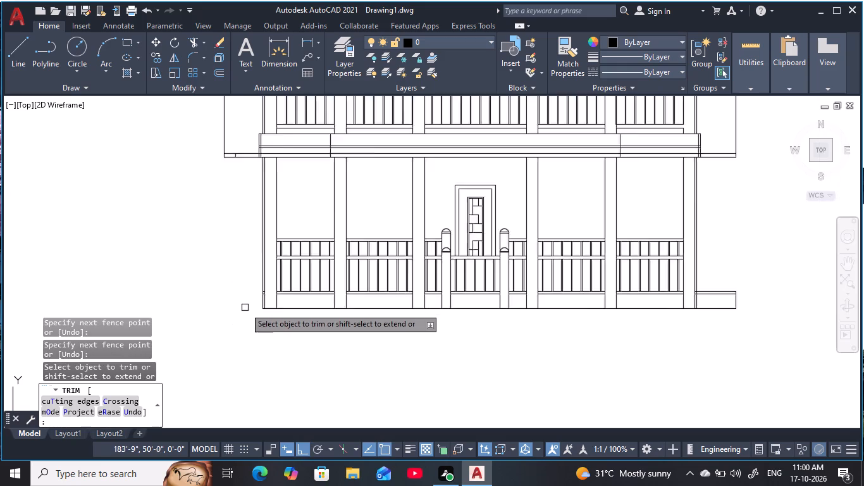
pyautogui.scroll(-1, 245, 308)
pyautogui.moveTo(245, 308); pyautogui.dragTo(106, 283, button='middle')
pyautogui.scroll(3, 404, 280)
pyautogui.moveTo(379, 238); pyautogui.dragTo(390, 361)
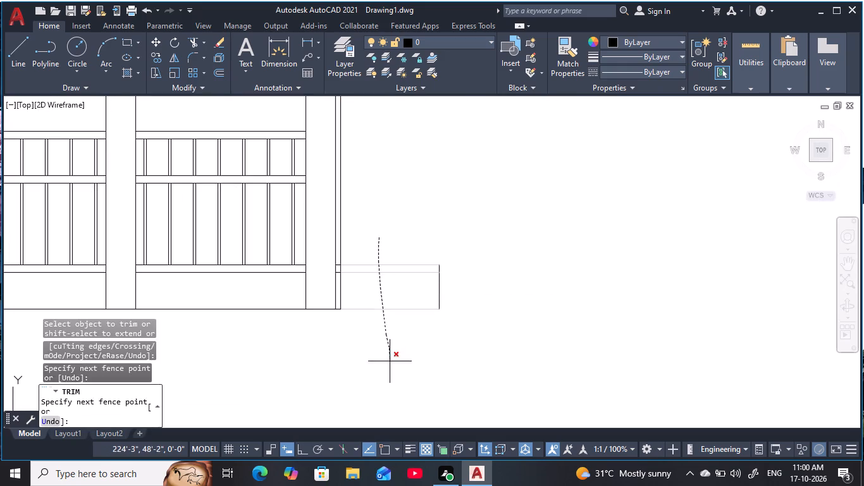
pyautogui.moveTo(390, 361); pyautogui.dragTo(390, 361)
pyautogui.moveTo(413, 313); pyautogui.dragTo(475, 298)
# Trim the base's two short horizontal pieces between the double wall lines at both the right and left ends.
pyautogui.scroll(5, 345, 268)
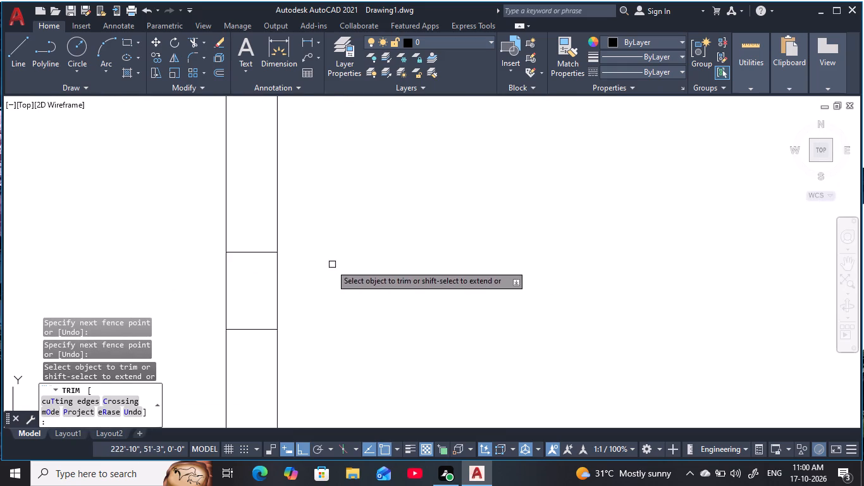
pyautogui.moveTo(244, 238); pyautogui.dragTo(254, 340)
pyautogui.scroll(-4, 218, 346)
pyautogui.moveTo(224, 344); pyautogui.dragTo(725, 273, button='middle')
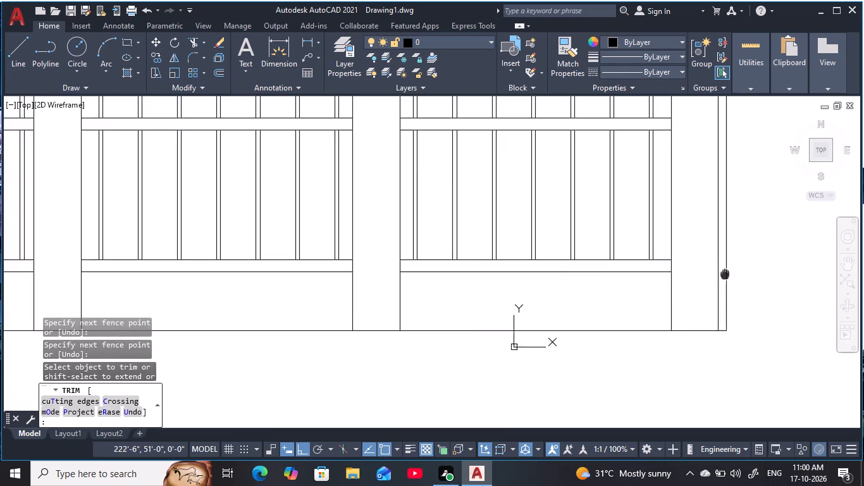
pyautogui.moveTo(110, 275); pyautogui.dragTo(752, 299, button='middle')
pyautogui.moveTo(237, 223); pyautogui.dragTo(779, 217, button='middle')
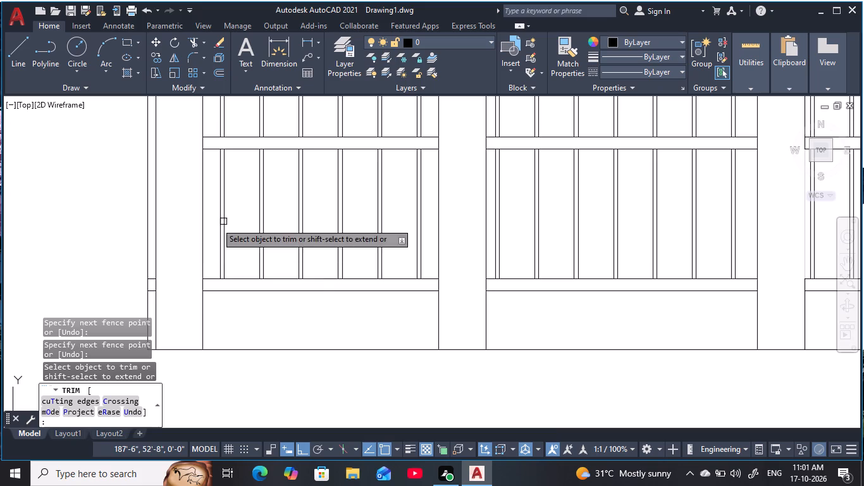
pyautogui.scroll(5, 150, 287)
pyautogui.moveTo(156, 202); pyautogui.dragTo(154, 285)
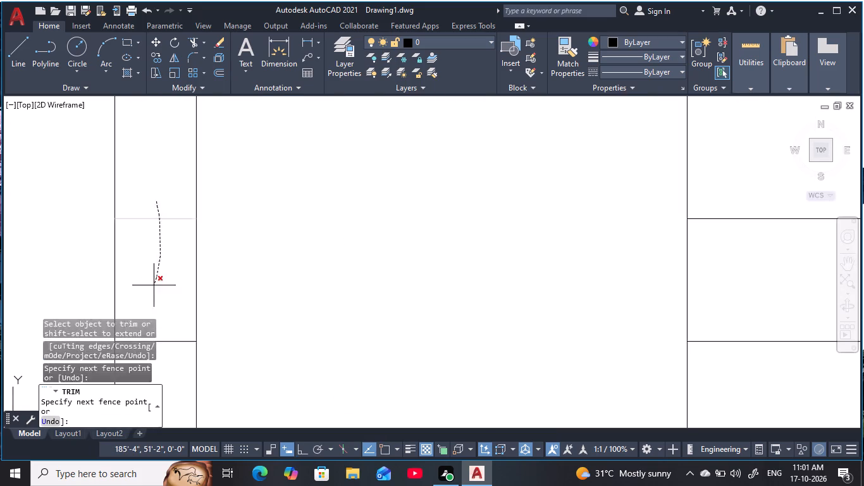
pyautogui.moveTo(159, 286); pyautogui.dragTo(211, 218, button='middle')
pyautogui.moveTo(210, 221); pyautogui.dragTo(197, 305)
pyautogui.press('Escape')
pyautogui.scroll(-3, 207, 311)
pyautogui.press('Escape')
pyautogui.scroll(-4, 268, 310)
pyautogui.moveTo(268, 310); pyautogui.dragTo(178, 347, button='middle')
pyautogui.press('Escape')
pyautogui.press('Escape')
pyautogui.scroll(-1, 375, 239)
pyautogui.moveTo(335, 259); pyautogui.dragTo(267, 353, button='middle')
pyautogui.scroll(-2, 323, 327)
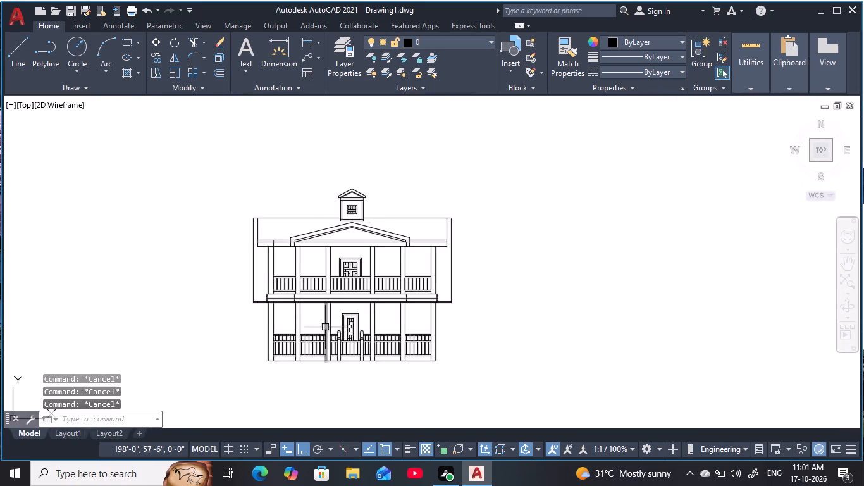
pyautogui.moveTo(324, 332); pyautogui.dragTo(317, 330, button='middle')
pyautogui.scroll(1, 318, 329)
pyautogui.middleClick(318, 329)
pyautogui.press('Escape')
pyautogui.press('Escape')
pyautogui.press('Escape')
pyautogui.press('Escape')
pyautogui.press('Escape')
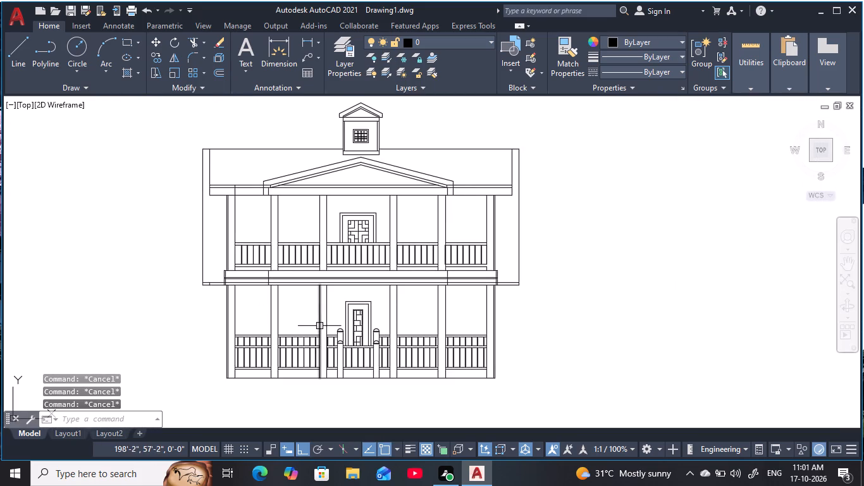
pyautogui.press('Escape')
pyautogui.press('Escape')
pyautogui.press('Escape')
pyautogui.press('Escape')
pyautogui.press('Escape')
pyautogui.press('Escape')
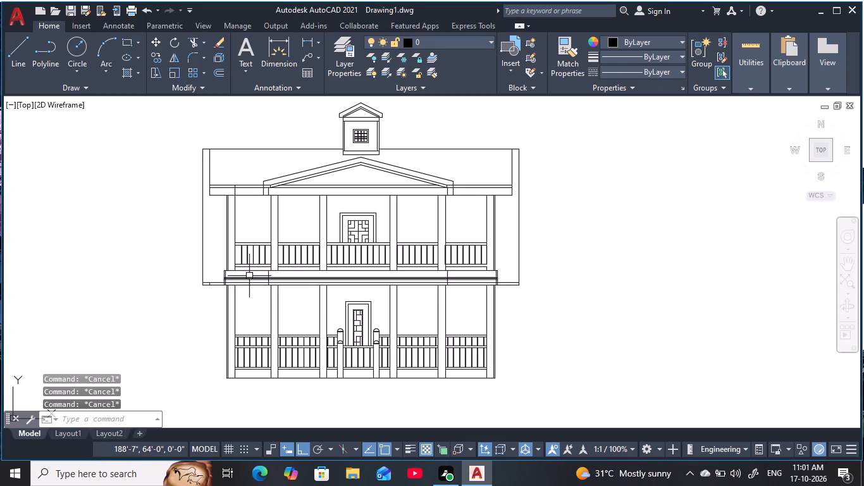
# Offset the outer left and right verticals and the roof's top line on both sides of the cupola 2" outward.
pyautogui.write('o')
pyautogui.press('space')
pyautogui.write('2')
pyautogui.press('space')
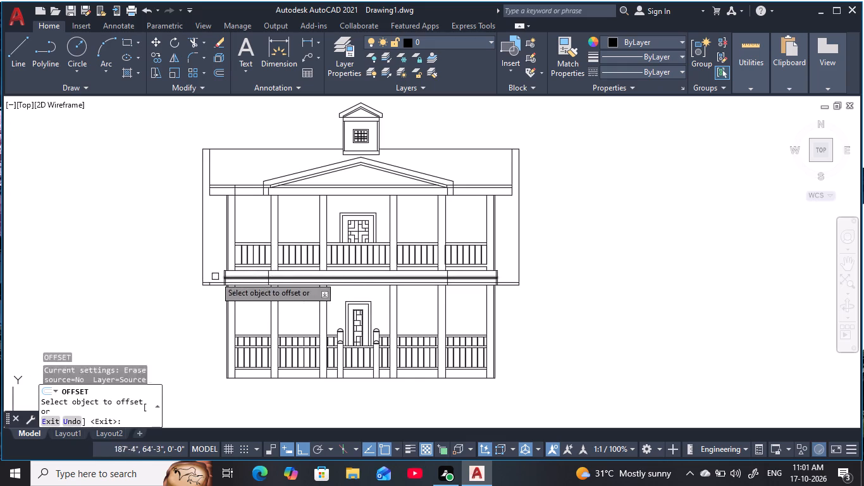
pyautogui.moveTo(201, 260); pyautogui.dragTo(195, 260)
pyautogui.click(154, 268)
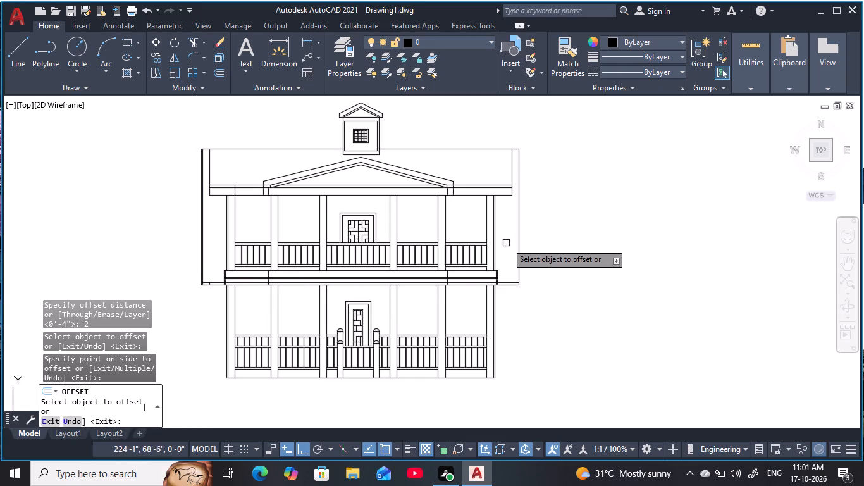
pyautogui.click(518, 244)
pyautogui.click(547, 244)
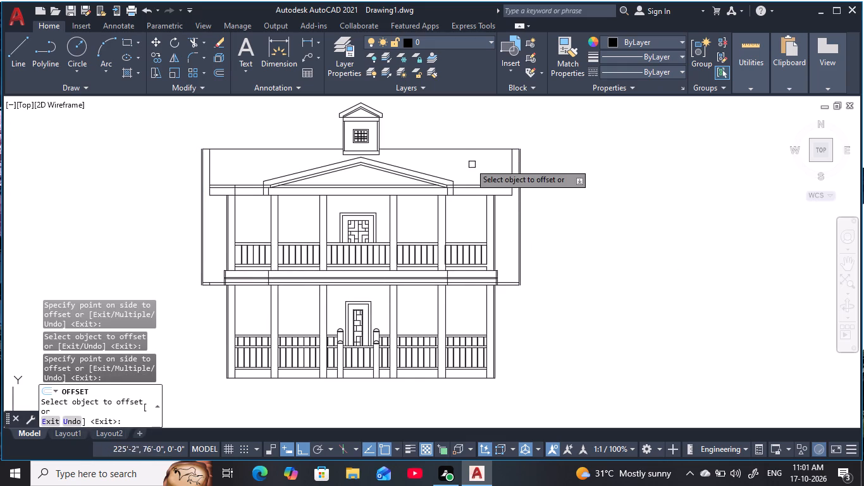
pyautogui.click(466, 151)
pyautogui.click(465, 128)
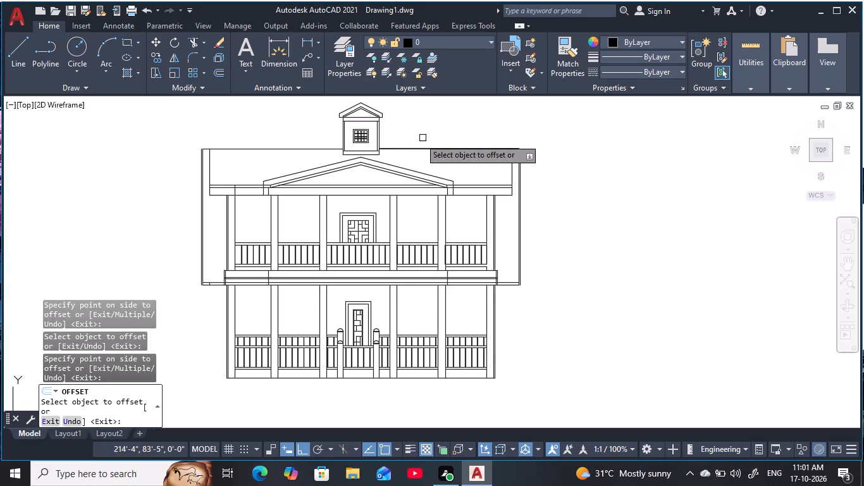
pyautogui.click(323, 150)
pyautogui.click(316, 121)
# Join the offset roof top line and the offset left vertical into a sharp upper-left corner with a zero-radius Fillet.
pyautogui.scroll(3, 175, 150)
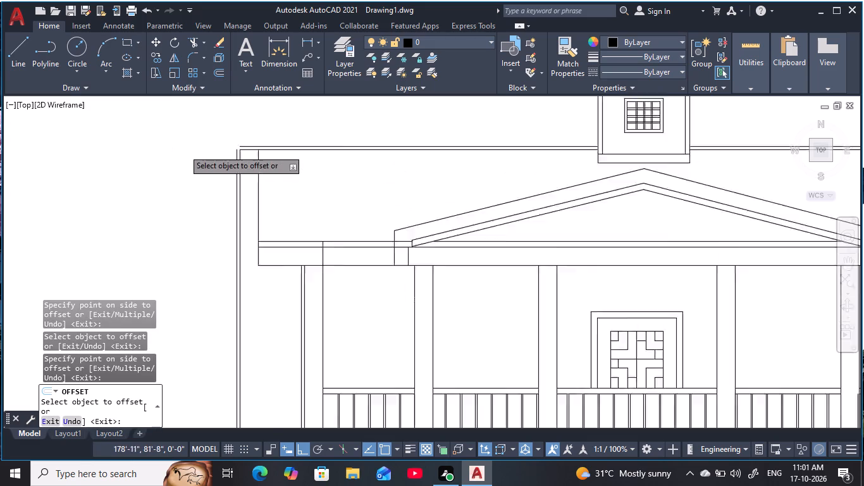
pyautogui.scroll(2, 187, 149)
pyautogui.moveTo(200, 174); pyautogui.dragTo(191, 178, button='middle')
pyautogui.press('Escape')
pyautogui.press('Escape')
pyautogui.scroll(1, 191, 178)
pyautogui.press('Escape')
pyautogui.press('Escape')
pyautogui.press('Escape')
pyautogui.write('f')
pyautogui.press('space')
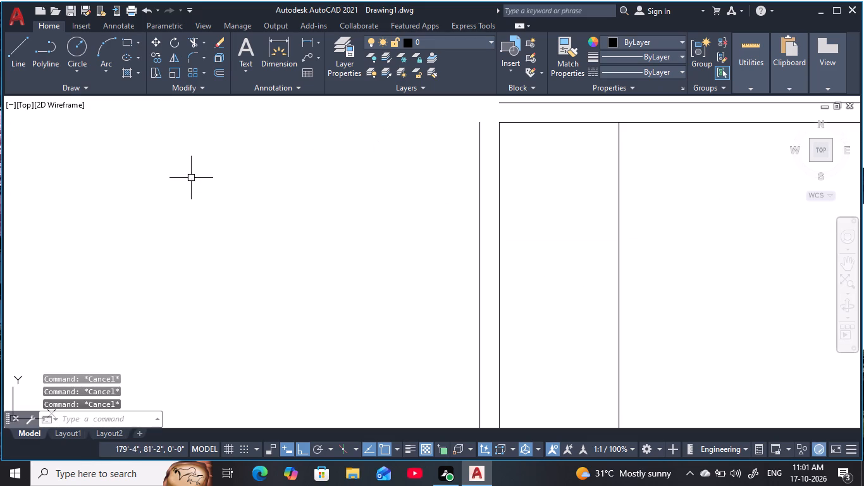
pyautogui.moveTo(492, 149); pyautogui.dragTo(343, 218, button='middle')
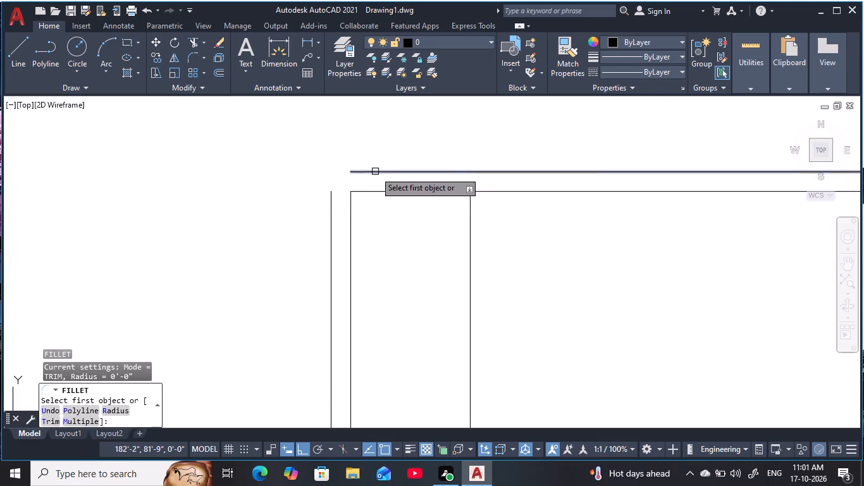
pyautogui.click(375, 171)
pyautogui.click(331, 204)
# Join the floor band's bottom line and the offset left vertical into a sharp lower-left corner with a zero-radius Fillet.
pyautogui.scroll(-4, 471, 287)
pyautogui.moveTo(488, 290); pyautogui.dragTo(361, 105, button='middle')
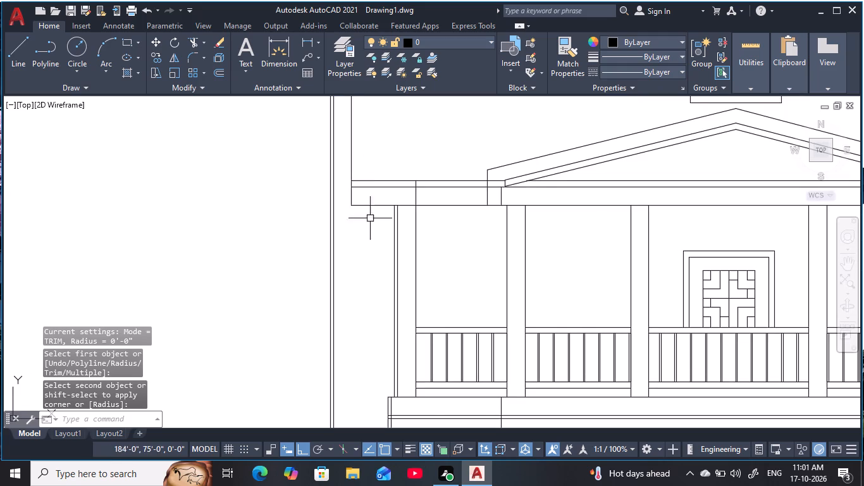
pyautogui.moveTo(365, 305); pyautogui.dragTo(364, 89, button='middle')
pyautogui.press('space')
pyautogui.scroll(4, 331, 217)
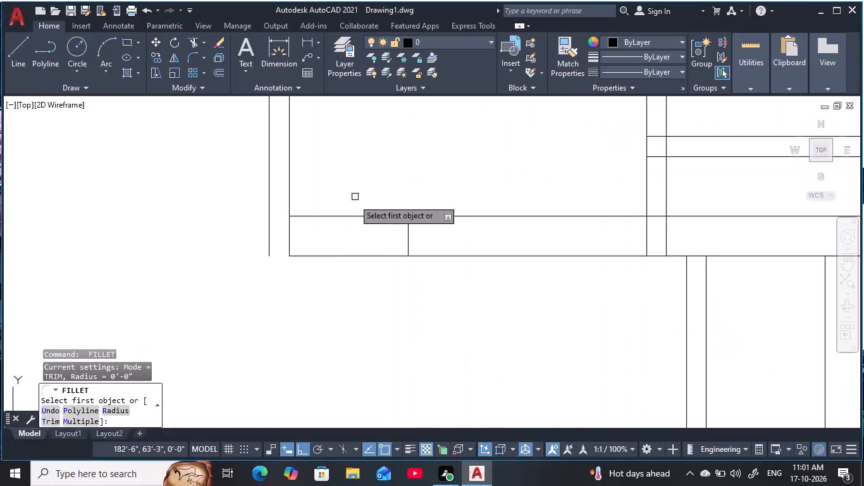
pyautogui.click(328, 257)
pyautogui.click(264, 244)
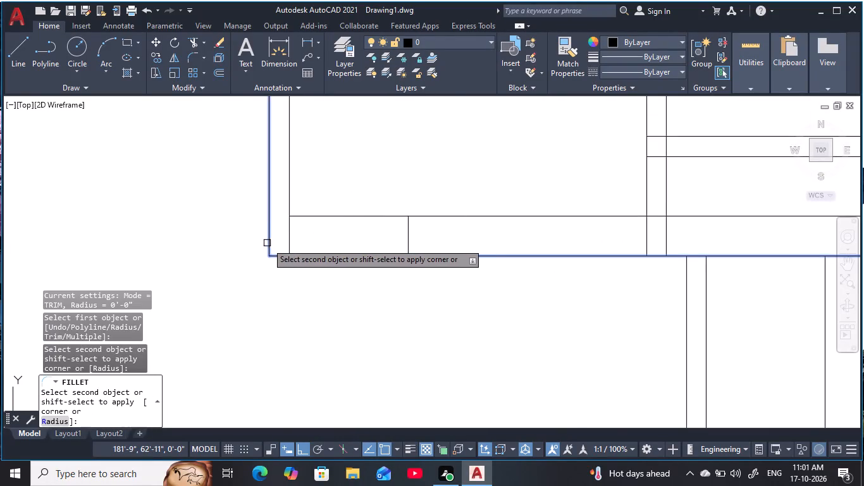
pyautogui.click(271, 244)
pyautogui.scroll(-2, 314, 268)
pyautogui.press('Escape')
pyautogui.press('Escape')
pyautogui.press('Escape')
pyautogui.press('Escape')
pyautogui.press('Escape')
pyautogui.press('Escape')
pyautogui.press('Escape')
pyautogui.press('Escape')
pyautogui.press('Escape')
pyautogui.press('Escape')
pyautogui.press('Escape')
pyautogui.press('Escape')
pyautogui.press('Escape')
pyautogui.press('Escape')
pyautogui.press('Escape')
pyautogui.press('Escape')
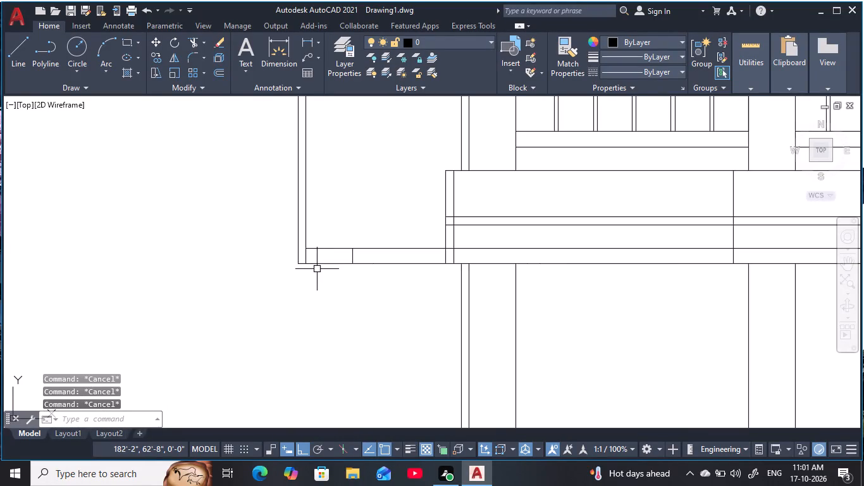
# Trim the two short vertical pieces in the floor band's bottom strip near the lower-left border corner.
pyautogui.write('tr')
pyautogui.press('space')
pyautogui.scroll(2, 330, 261)
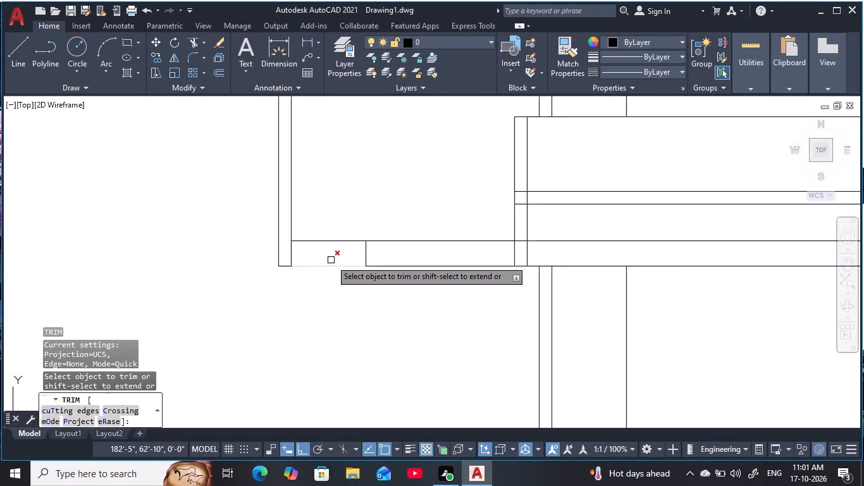
pyautogui.scroll(2, 331, 260)
pyautogui.click(486, 237)
pyautogui.click(410, 244)
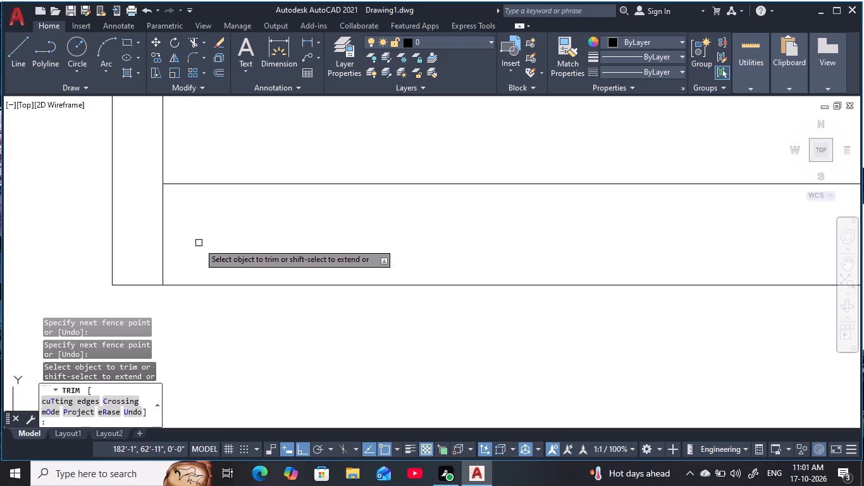
pyautogui.click(198, 243)
pyautogui.click(156, 246)
pyautogui.scroll(-5, 250, 251)
pyautogui.moveTo(255, 251); pyautogui.dragTo(152, 276, button='middle')
pyautogui.press('Escape')
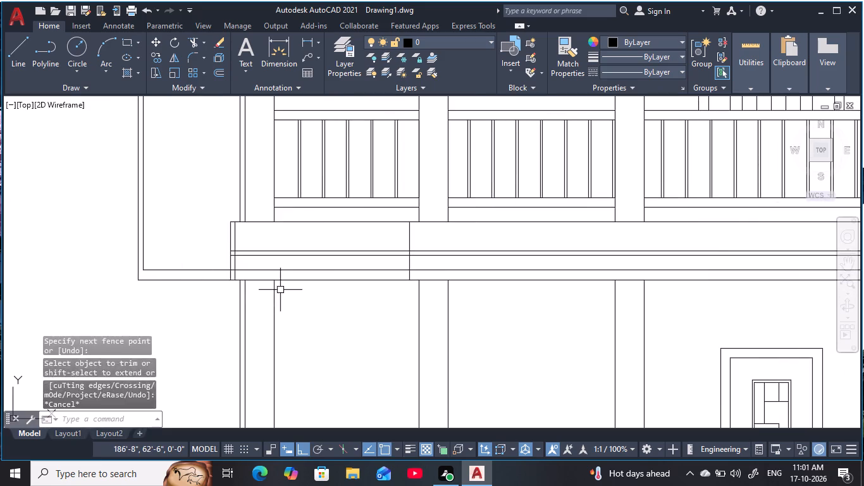
pyautogui.press('Escape')
pyautogui.press('Escape')
pyautogui.press('Escape')
pyautogui.press('Escape')
# At the floor band's left end, trim the double verticals inside the bottom strip and the two middle horizontals between those verticals.
pyautogui.press('t')
pyautogui.write('r')
pyautogui.press('space')
pyautogui.scroll(2, 228, 273)
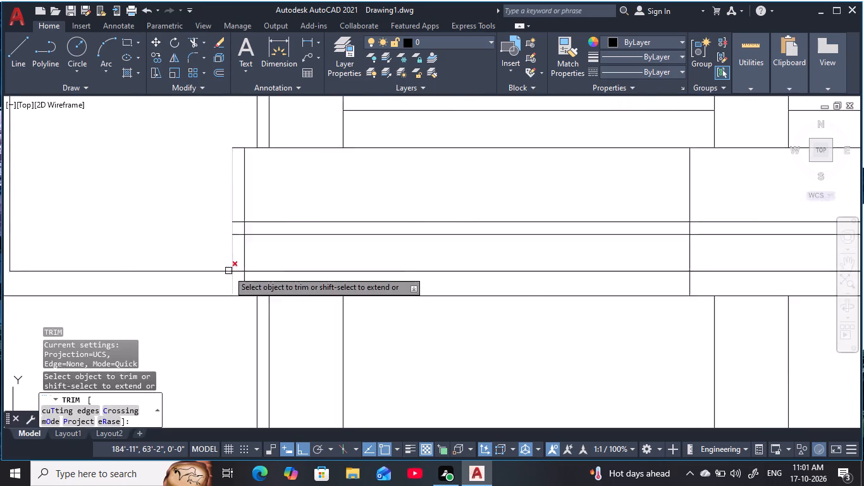
pyautogui.scroll(3, 228, 271)
pyautogui.moveTo(336, 316); pyautogui.dragTo(327, 318)
pyautogui.click(202, 320)
pyautogui.scroll(-3, 271, 322)
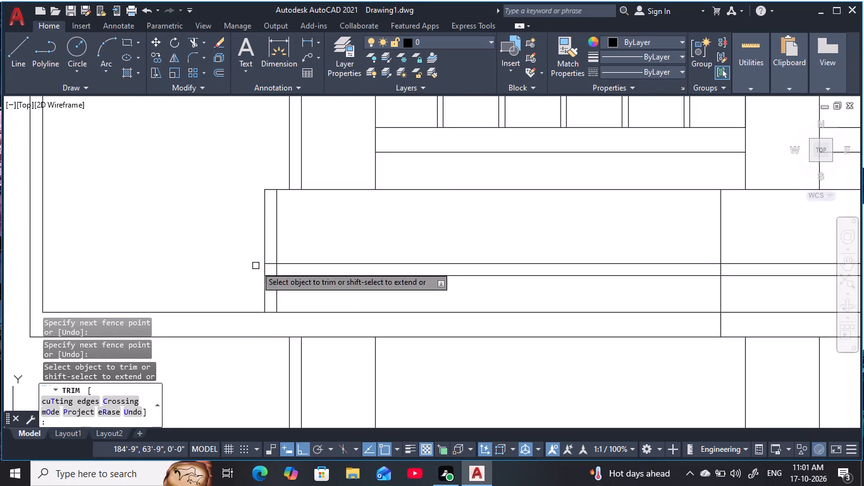
pyautogui.scroll(3, 266, 266)
pyautogui.moveTo(284, 244); pyautogui.dragTo(285, 258)
pyautogui.click(276, 326)
pyautogui.scroll(-4, 314, 342)
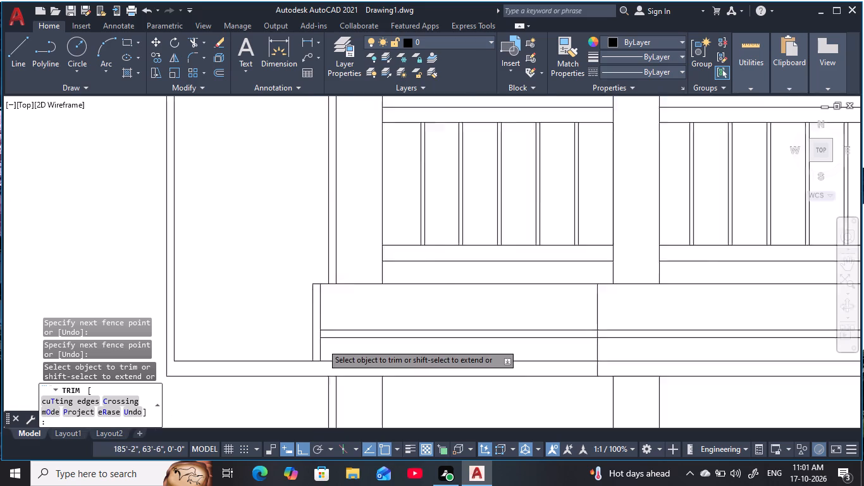
# At the floor band's right end, trim the middle horizontals between the double verticals and those verticals inside the bottom strip.
pyautogui.scroll(-1, 328, 344)
pyautogui.scroll(-1, 392, 356)
pyautogui.moveTo(393, 356); pyautogui.dragTo(176, 304, button='middle')
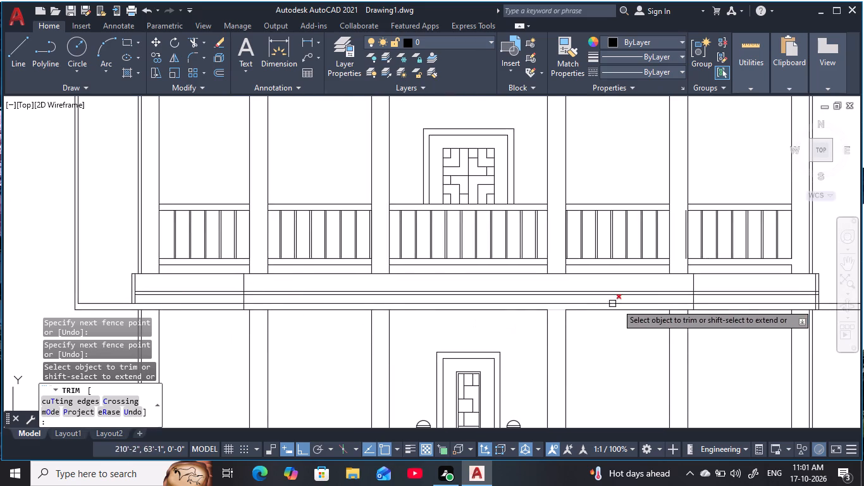
pyautogui.moveTo(741, 335); pyautogui.dragTo(576, 332, button='middle')
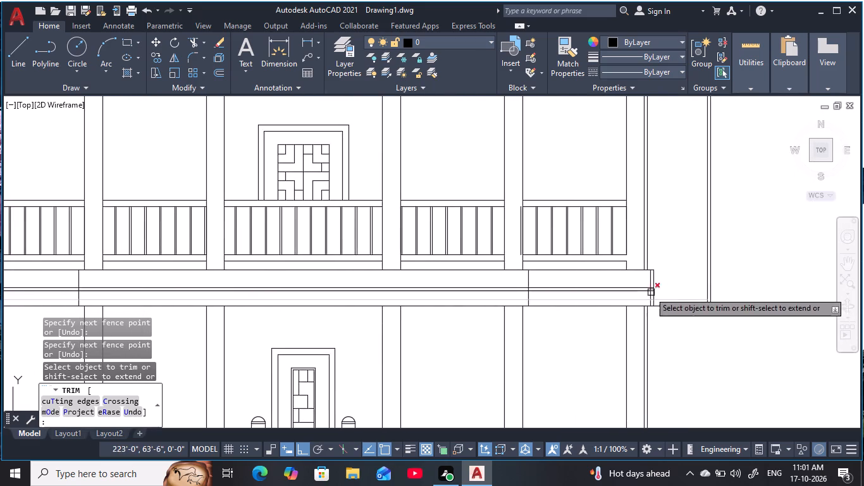
pyautogui.scroll(5, 648, 289)
pyautogui.click(684, 282)
pyautogui.click(696, 340)
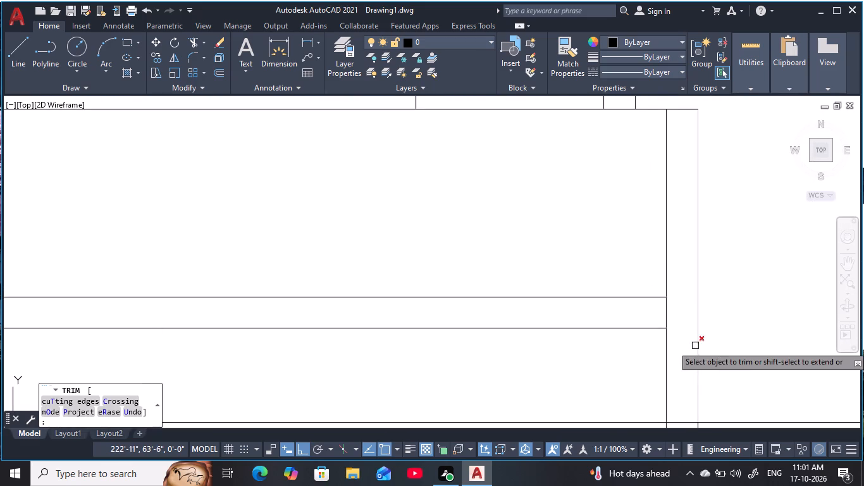
pyautogui.scroll(-3, 693, 346)
pyautogui.moveTo(728, 395); pyautogui.dragTo(672, 332, button='middle')
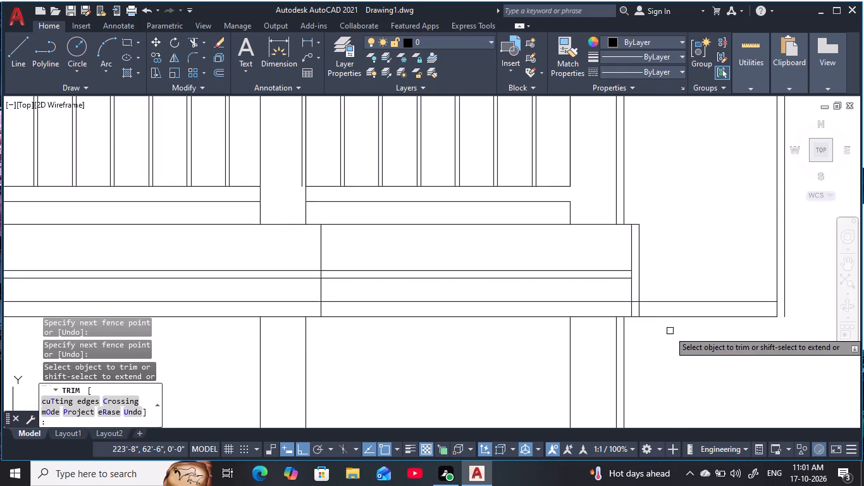
pyautogui.scroll(3, 635, 306)
pyautogui.click(674, 306)
pyautogui.click(578, 331)
pyautogui.scroll(-4, 683, 330)
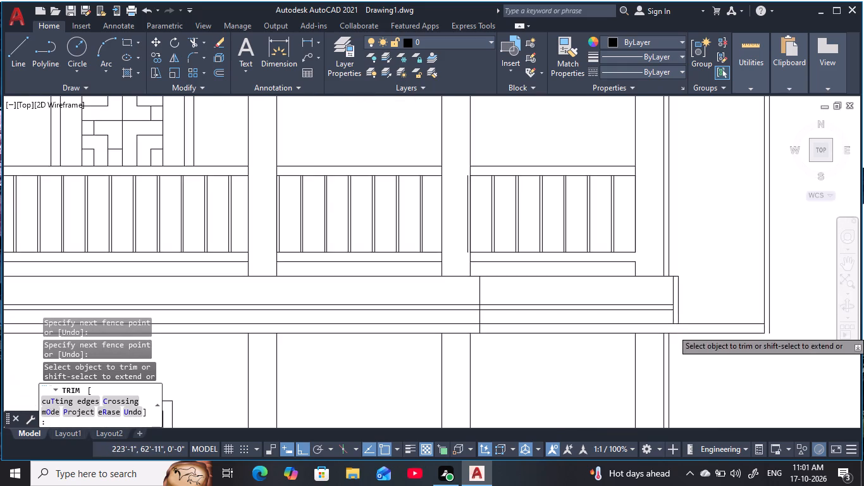
pyautogui.scroll(-1, 699, 321)
pyautogui.moveTo(707, 315); pyautogui.dragTo(635, 304, button='middle')
pyautogui.press('Escape')
pyautogui.press('Escape')
pyautogui.press('Escape')
pyautogui.press('Escape')
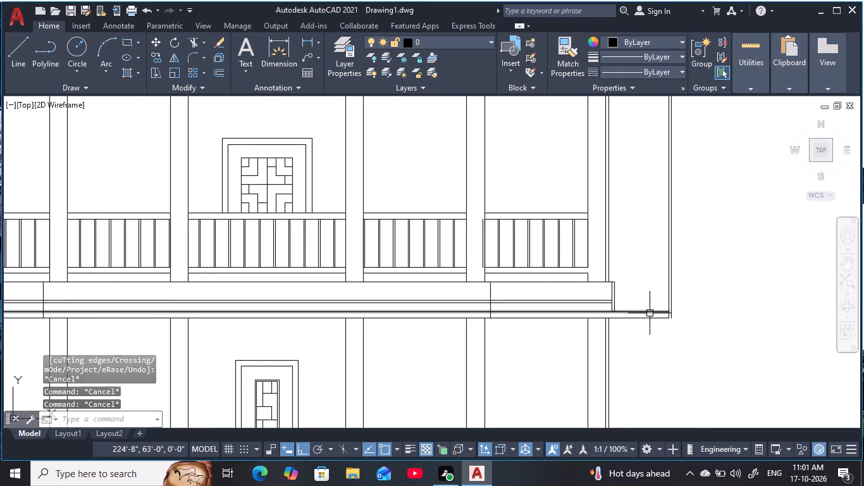
pyautogui.press('Escape')
# Join the offset right vertical and the floor band's bottom line into a sharp lower-right corner with a zero-radius Fillet.
pyautogui.moveTo(649, 294); pyautogui.dragTo(616, 271, button='middle')
pyautogui.press('Escape')
pyautogui.press('Escape')
pyautogui.scroll(4, 626, 282)
pyautogui.moveTo(620, 277); pyautogui.dragTo(566, 237, button='middle')
pyautogui.press('Escape')
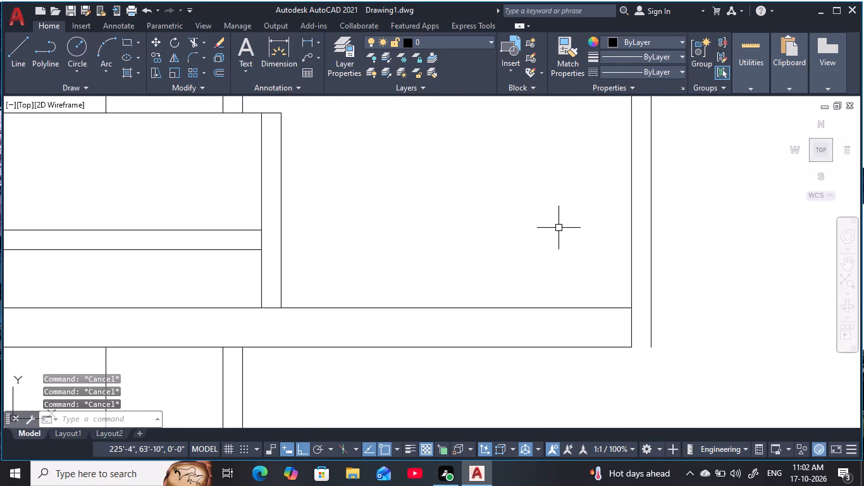
pyautogui.press('f')
pyautogui.press('space')
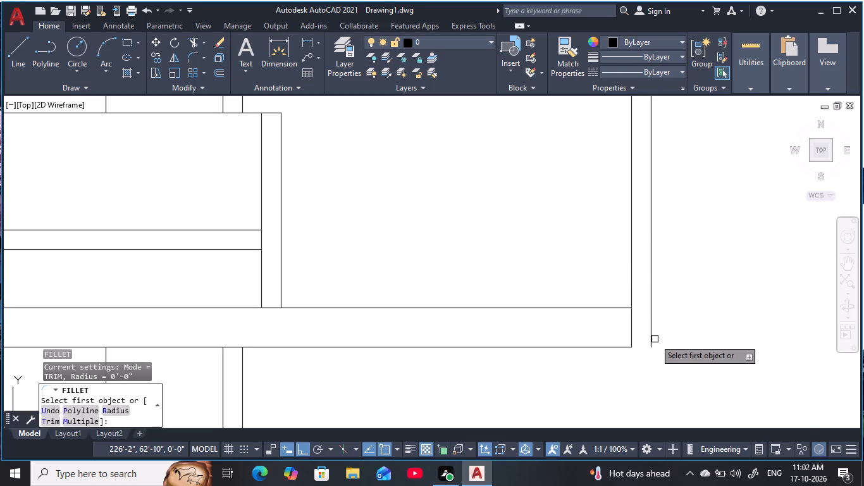
pyautogui.click(653, 338)
pyautogui.click(620, 349)
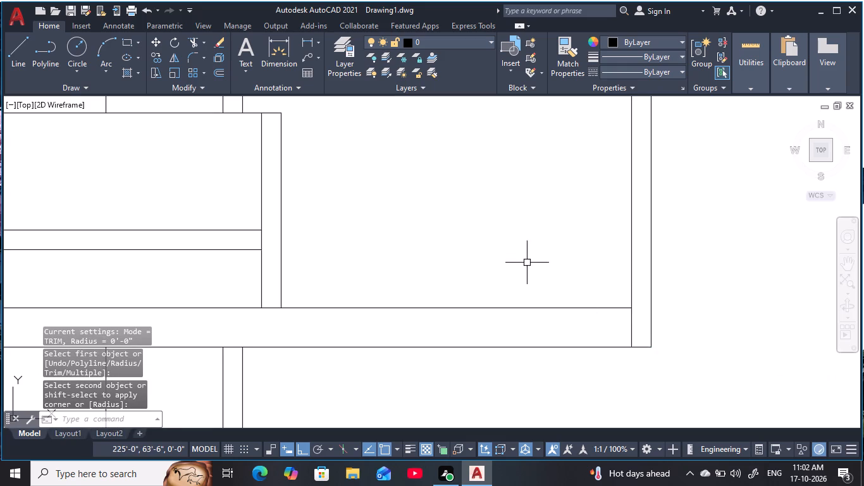
# Trim the short piece of the inner right vertical inside the bottom strip at the lower-right corner.
pyautogui.write('tr')
pyautogui.press('space')
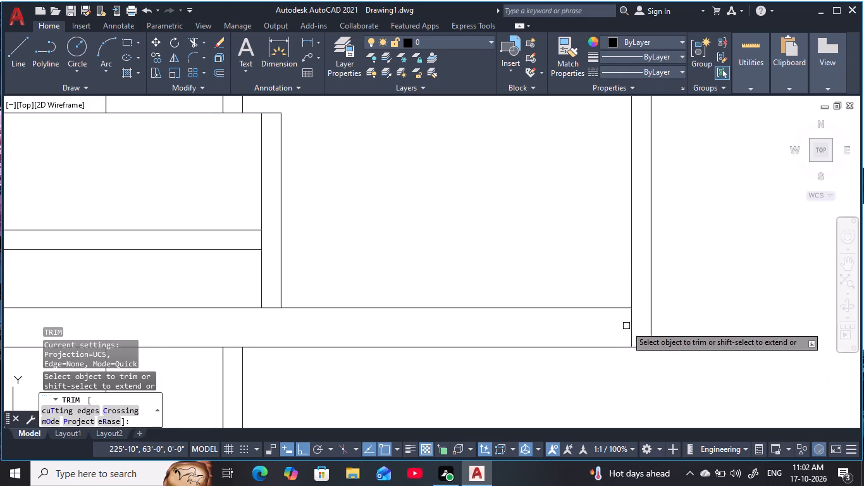
pyautogui.click(630, 326)
# Join the offset roof top line and the offset right vertical into a sharp upper-right corner with a zero-radius Fillet.
pyautogui.scroll(-4, 560, 280)
pyautogui.moveTo(538, 265); pyautogui.dragTo(615, 440, button='middle')
pyautogui.moveTo(594, 247); pyautogui.dragTo(581, 281, button='middle')
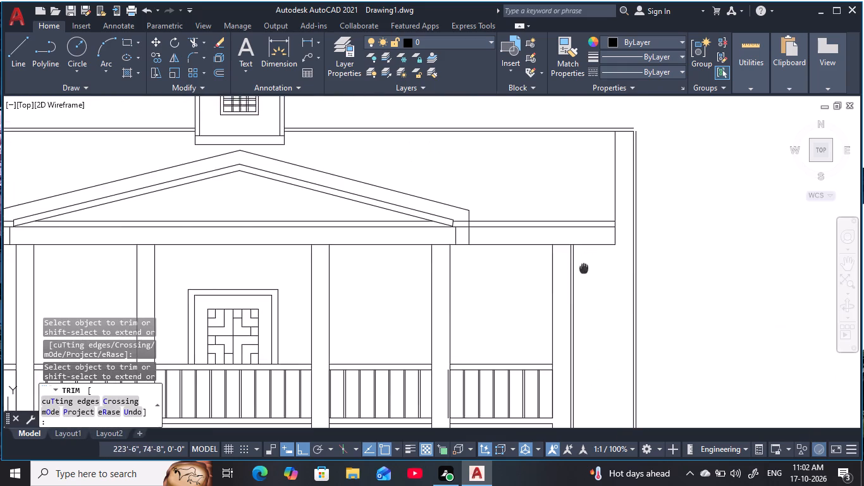
pyautogui.moveTo(581, 281); pyautogui.dragTo(571, 369, button='middle')
pyautogui.scroll(3, 563, 255)
pyautogui.moveTo(548, 258); pyautogui.dragTo(366, 250, button='middle')
pyautogui.press('Escape')
pyautogui.press('Escape')
pyautogui.press('Escape')
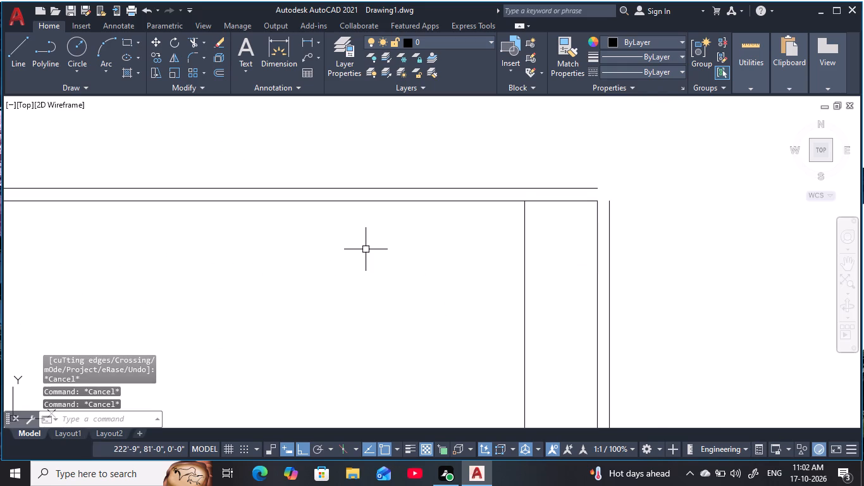
pyautogui.write('f')
pyautogui.press('space')
pyautogui.click(577, 189)
pyautogui.click(610, 215)
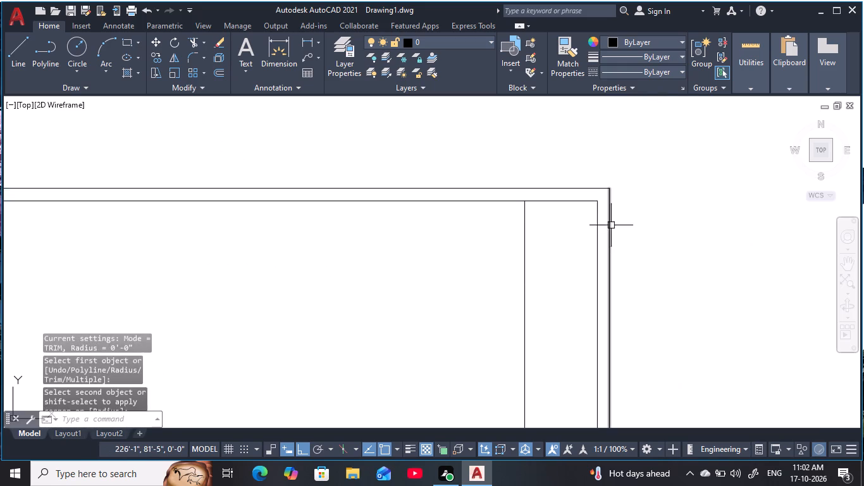
pyautogui.scroll(-3, 635, 294)
pyautogui.moveTo(635, 294); pyautogui.dragTo(670, 158, button='middle')
pyautogui.scroll(-2, 583, 206)
pyautogui.moveTo(560, 211); pyautogui.dragTo(586, 172, button='middle')
pyautogui.press('Escape')
pyautogui.press('Escape')
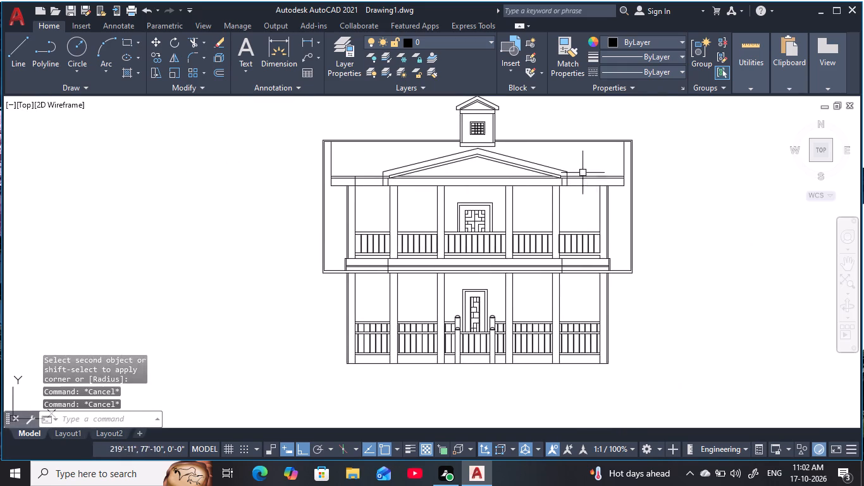
pyautogui.press('Escape')
pyautogui.press('Escape')
# Examine the ground-floor base and railings at the left end, and the elevation as a whole.
pyautogui.moveTo(462, 342); pyautogui.dragTo(440, 292, button='middle')
pyautogui.scroll(4, 327, 315)
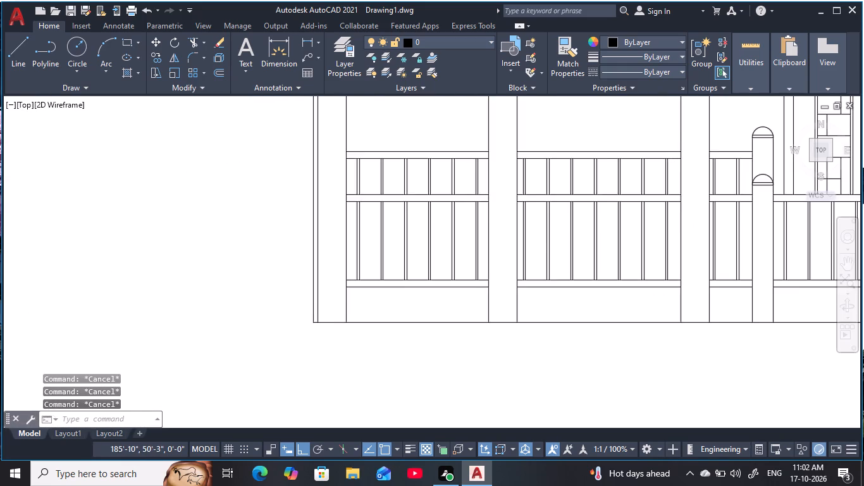
pyautogui.moveTo(328, 309); pyautogui.dragTo(285, 368, button='middle')
pyautogui.scroll(-4, 285, 368)
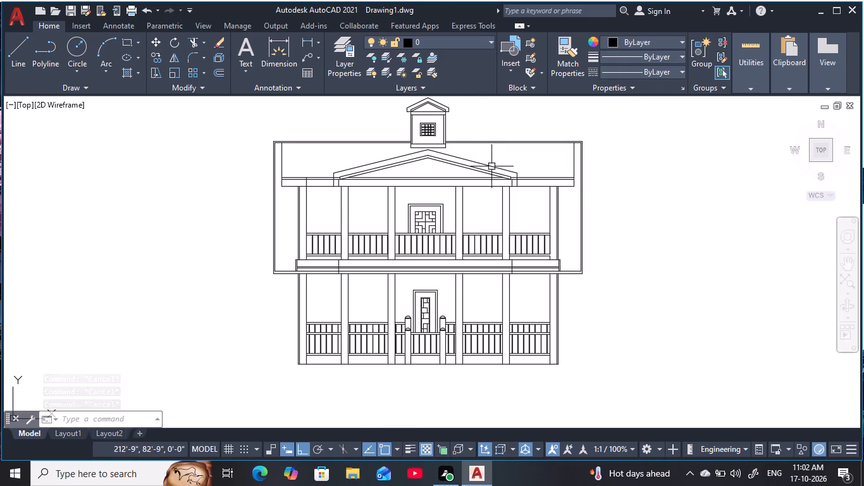
pyautogui.press('Escape')
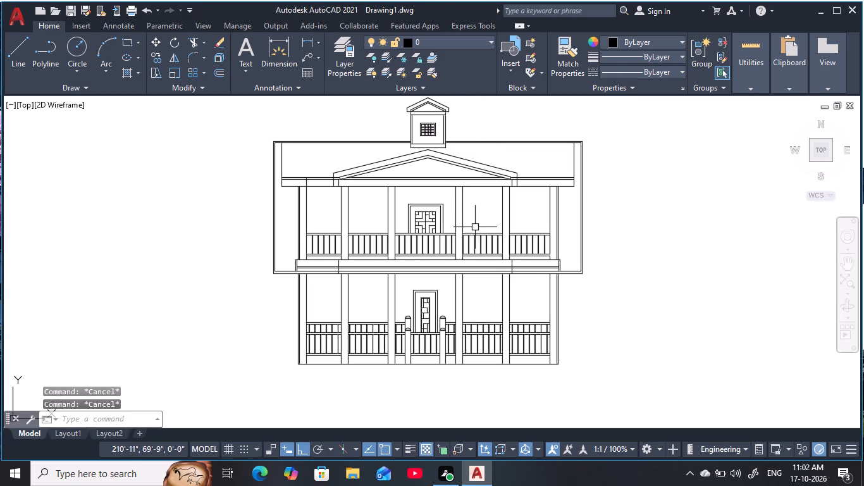
pyautogui.press('Escape')
pyautogui.press('Escape')
pyautogui.press('Escape')
# Draw a vertical line about 4' tall upward from the midpoint of the upper railing's top line in the rightmost bay.
pyautogui.scroll(4, 529, 246)
pyautogui.moveTo(509, 229); pyautogui.dragTo(464, 366, button='middle')
pyautogui.press('Escape')
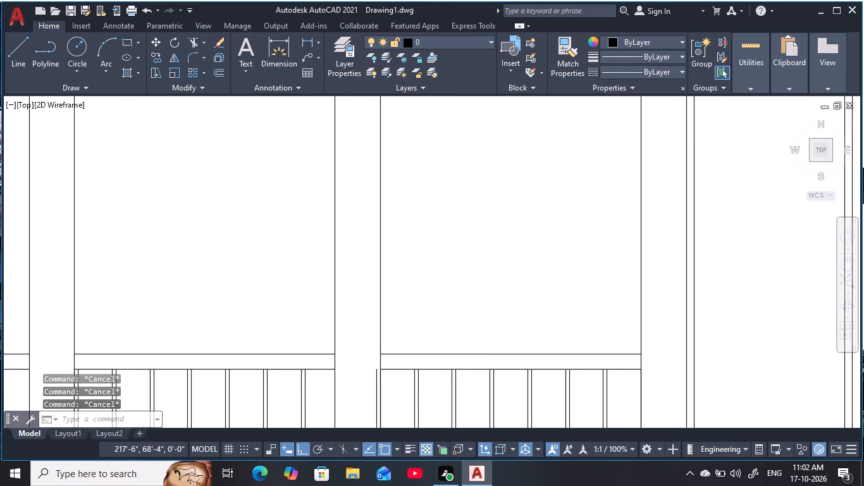
pyautogui.press('Escape')
pyautogui.press('Escape')
pyautogui.press('Escape')
pyautogui.press('Escape')
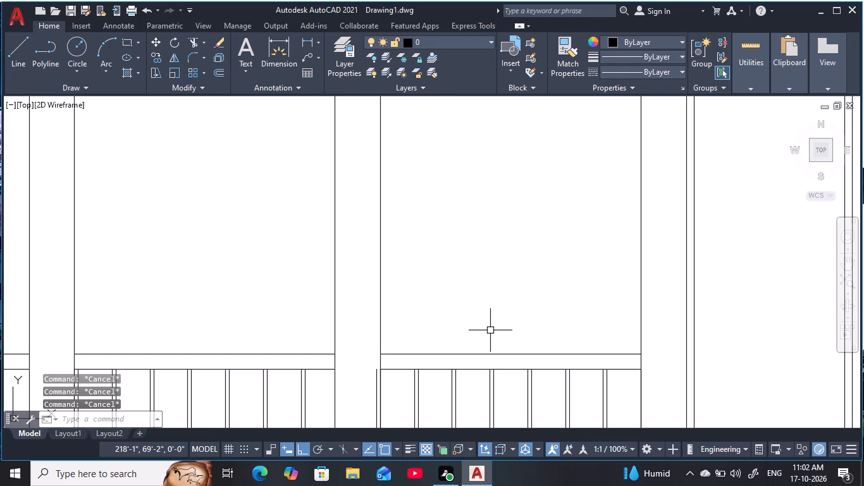
pyautogui.scroll(-2, 493, 327)
pyautogui.middleClick(495, 327)
pyautogui.press('Escape')
pyautogui.press('Escape')
pyautogui.write('l')
pyautogui.press('space')
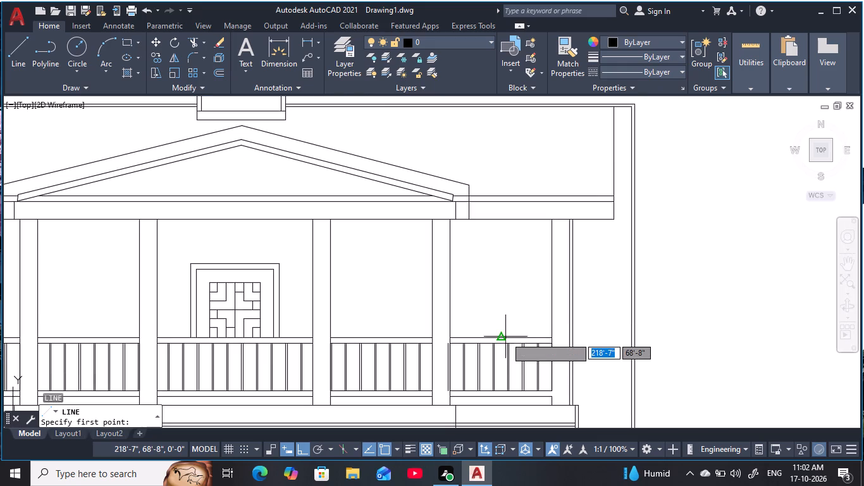
pyautogui.click(503, 337)
pyautogui.click(506, 268)
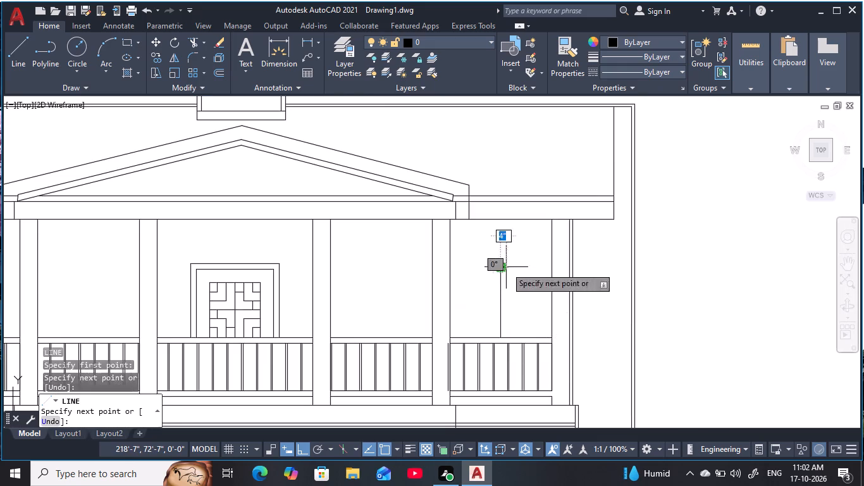
pyautogui.press('Escape')
pyautogui.press('Escape')
pyautogui.press('Escape')
pyautogui.press('Escape')
pyautogui.press('Escape')
pyautogui.press('Escape')
# Draw a horizontal line about 15'-3" long from the upper door frame's top-right corner to the rightmost column's inner edge.
pyautogui.press('l')
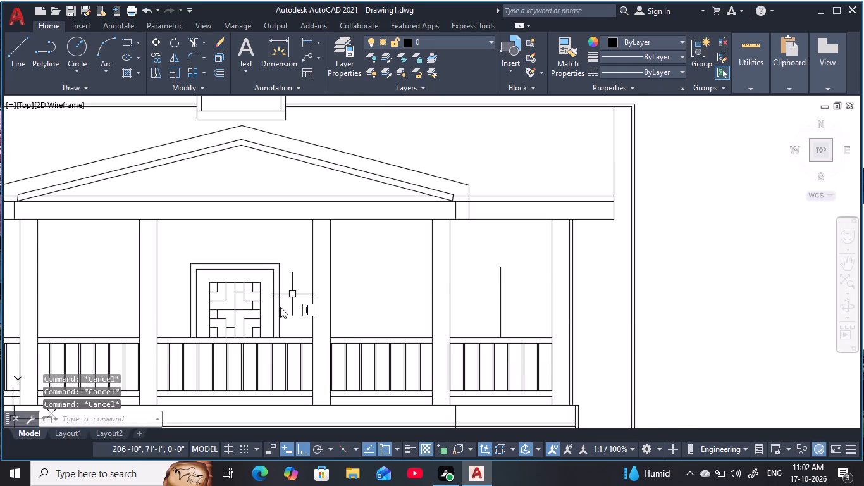
pyautogui.press('space')
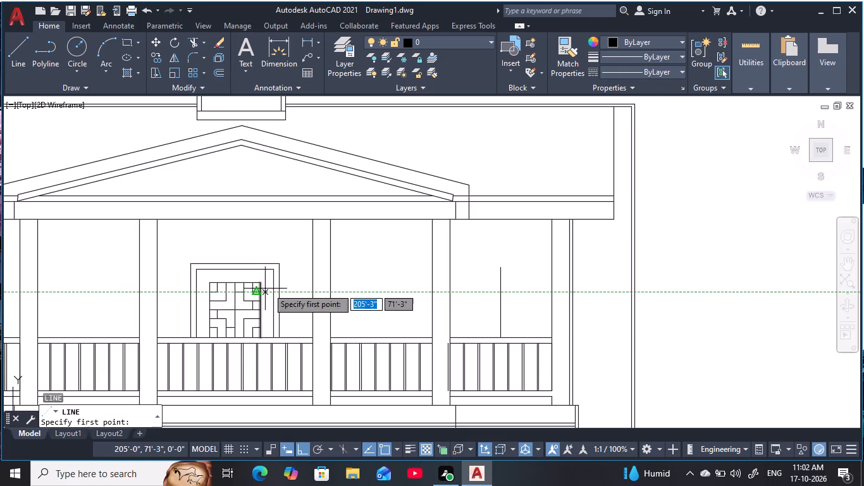
pyautogui.scroll(2, 271, 273)
pyautogui.click(289, 253)
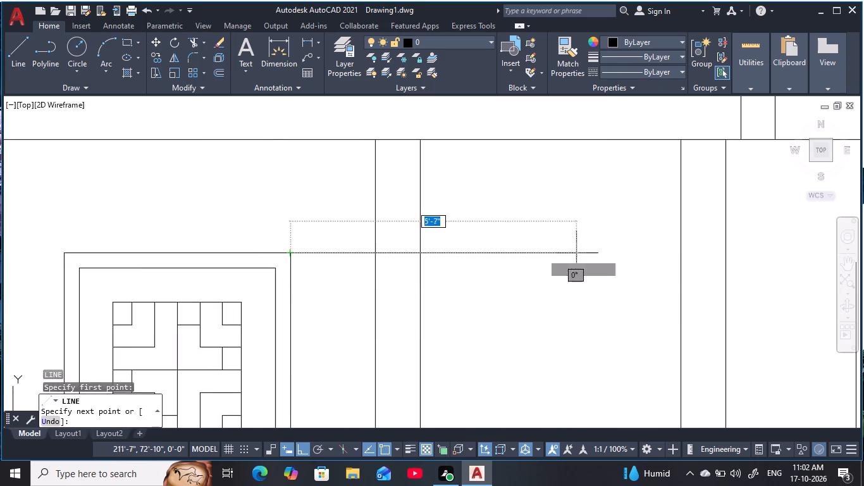
pyautogui.moveTo(620, 254); pyautogui.dragTo(51, 228, button='middle')
pyautogui.scroll(-2, 200, 267)
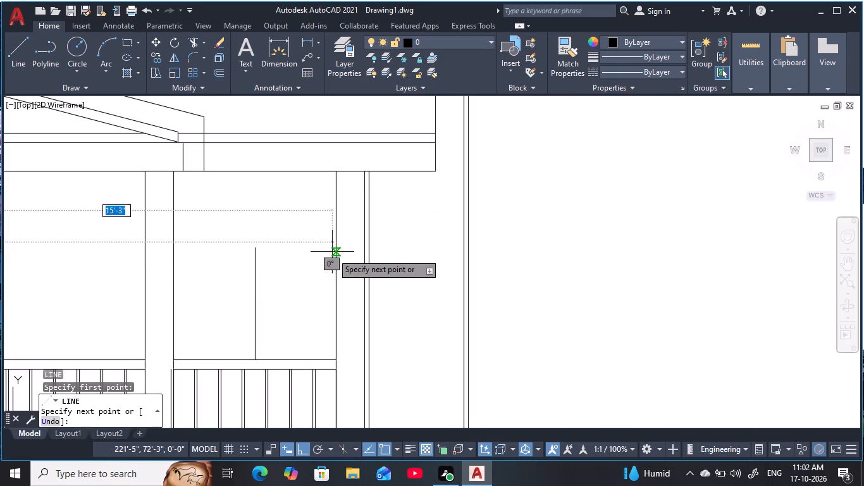
pyautogui.click(336, 239)
pyautogui.press('Escape')
pyautogui.press('Escape')
pyautogui.press('Escape')
pyautogui.press('Escape')
pyautogui.press('Escape')
# Trim the horizontal line across the column beside the rightmost bay and erase the leftover toward the door, keeping only the bay's segment.
pyautogui.moveTo(111, 268); pyautogui.dragTo(184, 262, button='middle')
pyautogui.press('Escape')
pyautogui.press('Escape')
pyautogui.write('tr')
pyautogui.press('space')
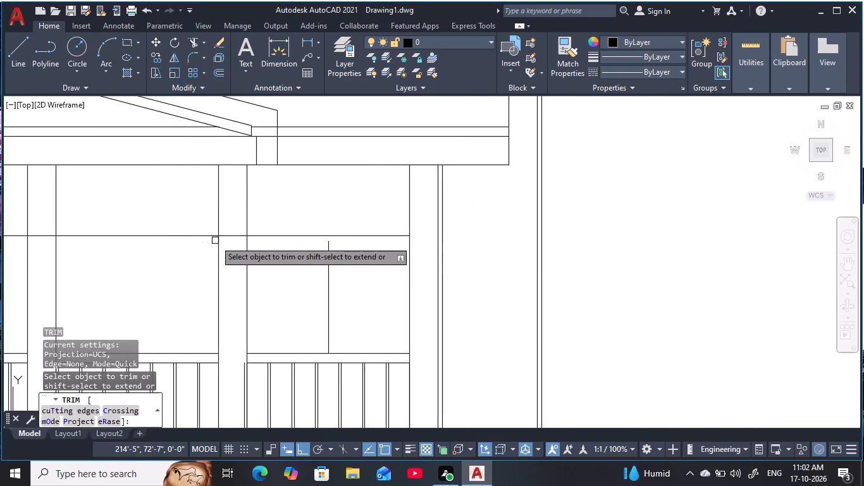
pyautogui.click(227, 235)
pyautogui.press('Escape')
pyautogui.press('Escape')
pyautogui.click(204, 240)
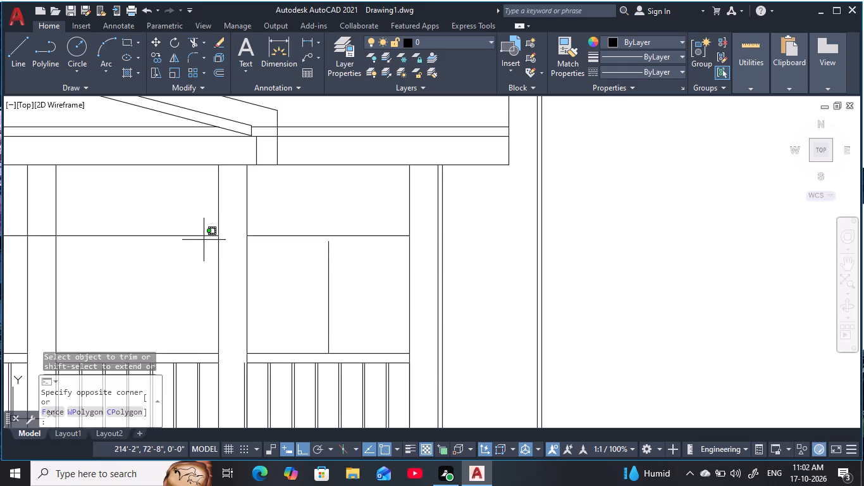
pyautogui.click(185, 227)
pyautogui.write('e')
pyautogui.press('space')
pyautogui.press('Escape')
pyautogui.press('Escape')
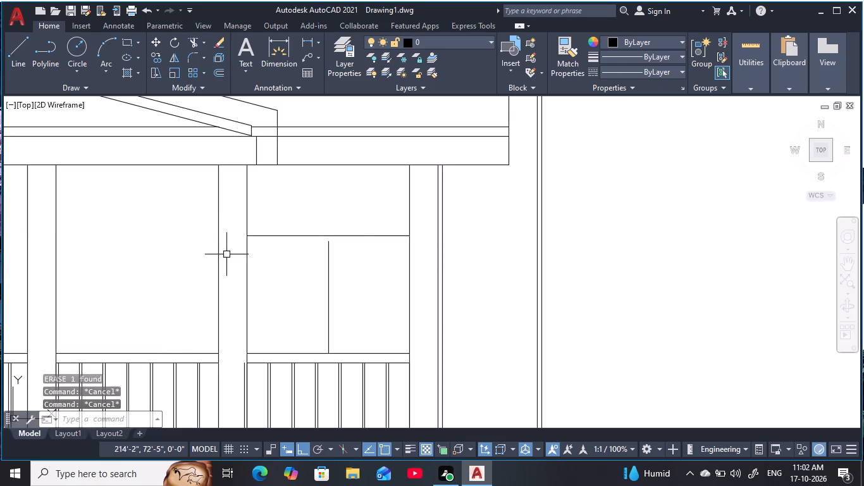
pyautogui.press('Escape')
pyautogui.press('Escape')
pyautogui.press('Escape')
pyautogui.press('Escape')
pyautogui.press('Escape')
# Extend the vertical centre line in the rightmost bay up to the horizontal line above it.
pyautogui.write('ex')
pyautogui.press('space')
pyautogui.click(328, 277)
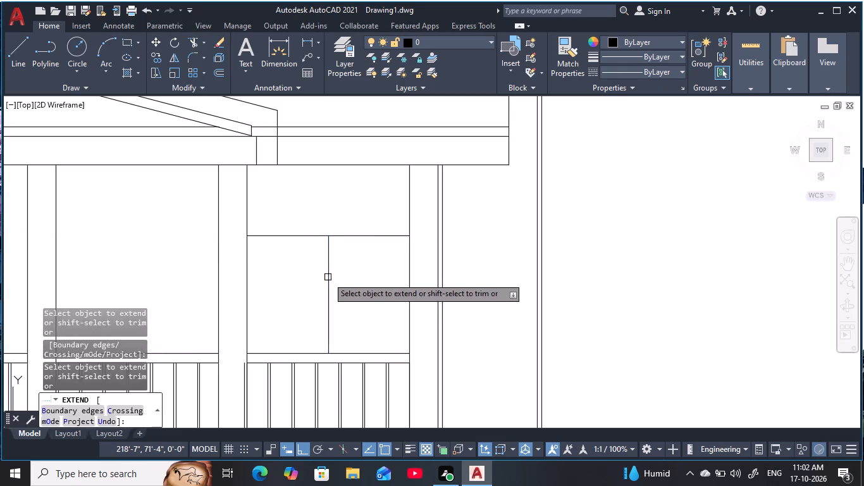
# Offset the vertical centre line in the upper rightmost bay by 2' to both sides.
pyautogui.press('Escape')
pyautogui.press('Escape')
pyautogui.press('Escape')
pyautogui.press('Escape')
pyautogui.press('Escape')
pyautogui.press('Escape')
pyautogui.press('o')
pyautogui.press('space')
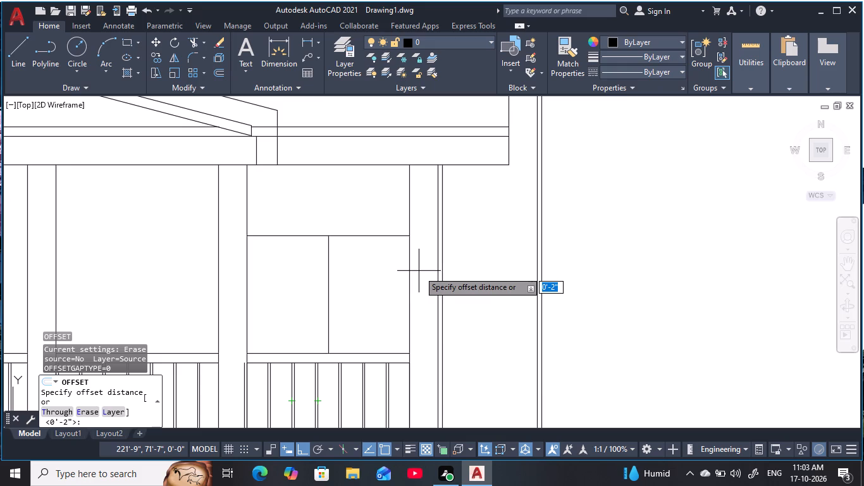
pyautogui.press('2')
pyautogui.press("'")
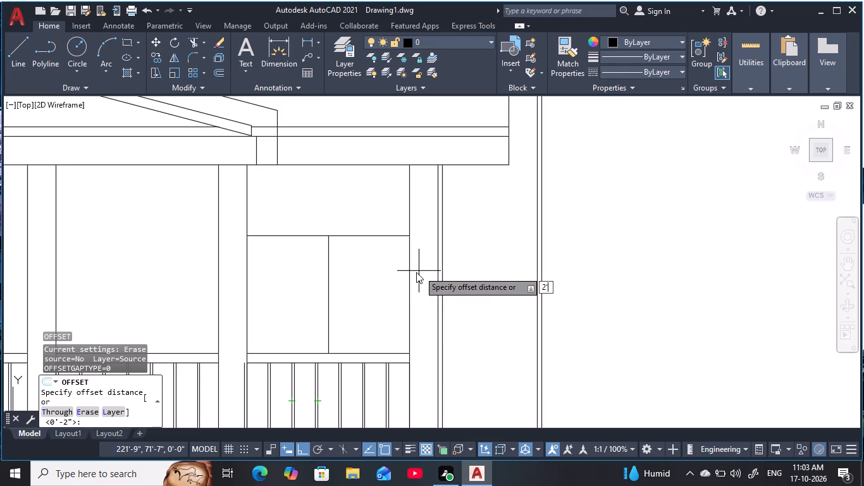
pyautogui.press('space')
pyautogui.click(327, 304)
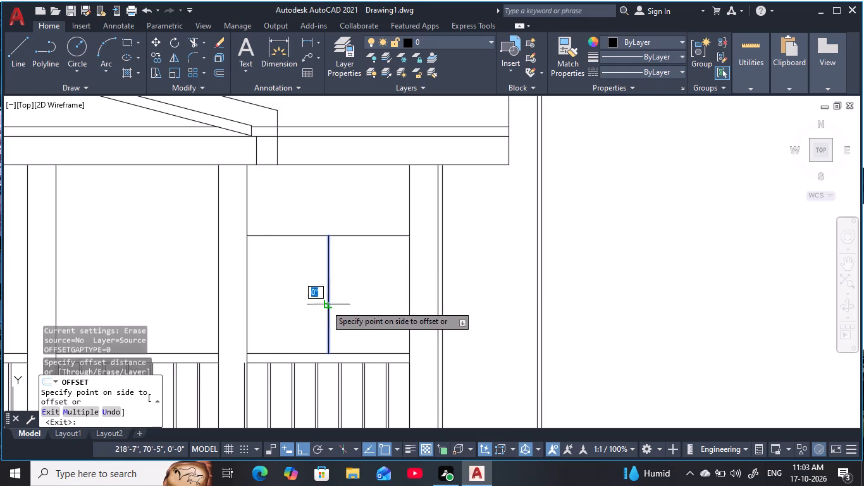
pyautogui.click(287, 321)
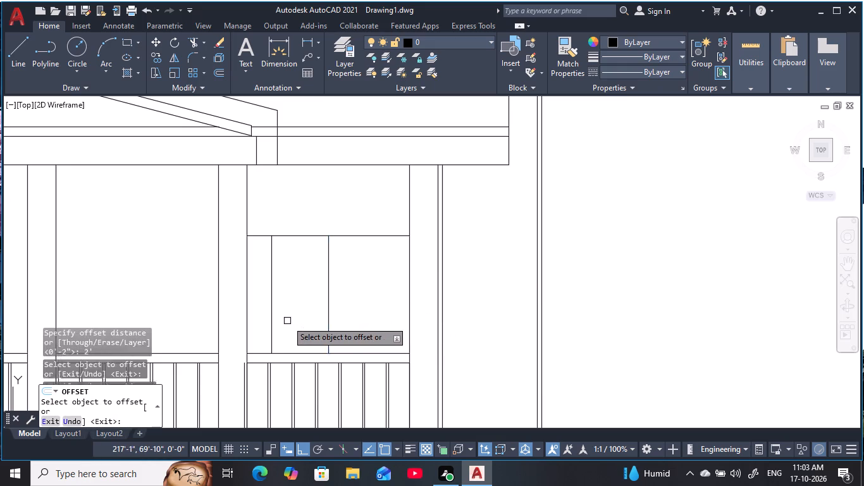
pyautogui.click(328, 325)
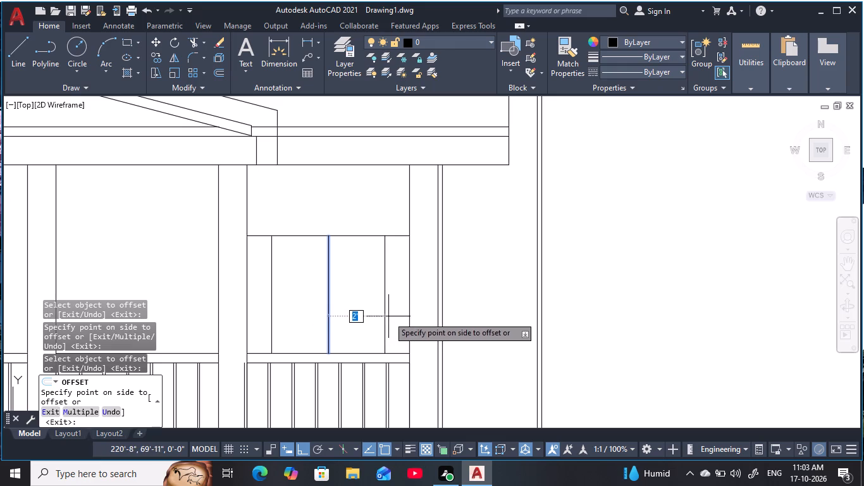
pyautogui.click(390, 316)
pyautogui.press('Escape')
pyautogui.press('Escape')
pyautogui.press('Escape')
pyautogui.press('Escape')
pyautogui.press('Escape')
pyautogui.press('Escape')
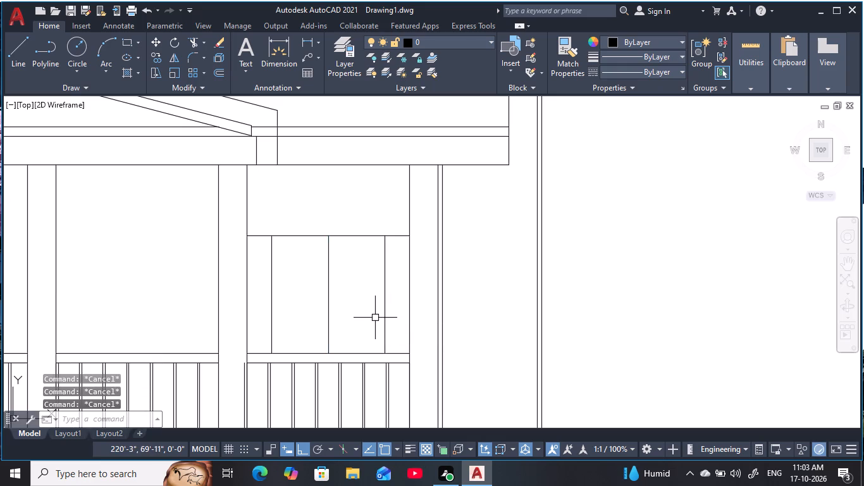
# Trim both ends of the opening's top horizontal line back to the two outer vertical lines.
pyautogui.write('tr')
pyautogui.press('space')
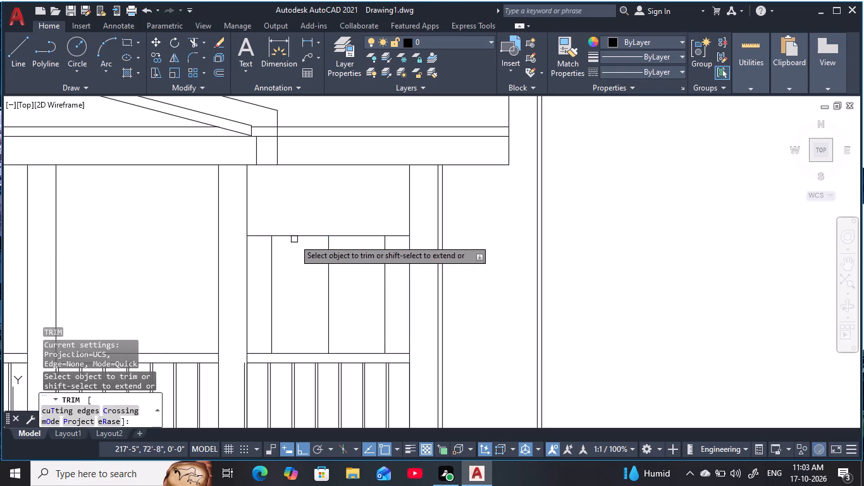
pyautogui.click(261, 238)
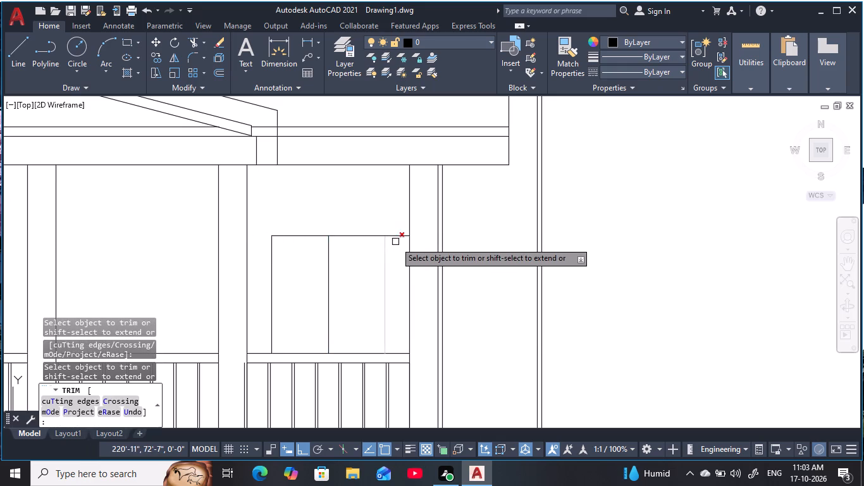
pyautogui.click(399, 237)
pyautogui.press('Escape')
pyautogui.press('Escape')
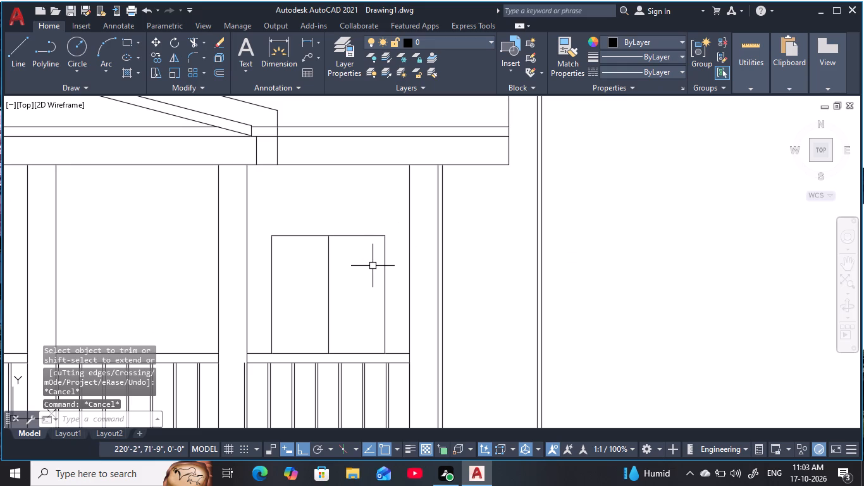
pyautogui.press('Escape')
pyautogui.press('Escape')
pyautogui.press('Escape')
pyautogui.press('Escape')
pyautogui.press('Escape')
pyautogui.press('Escape')
pyautogui.press('Escape')
pyautogui.press('Escape')
pyautogui.press('Escape')
pyautogui.press('Escape')
pyautogui.press('Escape')
pyautogui.press('Escape')
pyautogui.press('Escape')
pyautogui.press('Escape')
pyautogui.press('Escape')
pyautogui.press('Escape')
pyautogui.press('Escape')
pyautogui.press('Escape')
pyautogui.press('Escape')
# Offset the opening's vertical centre line by 1" to both sides to form the central mullion.
pyautogui.moveTo(357, 307); pyautogui.dragTo(389, 297, button='middle')
pyautogui.scroll(-1, 355, 306)
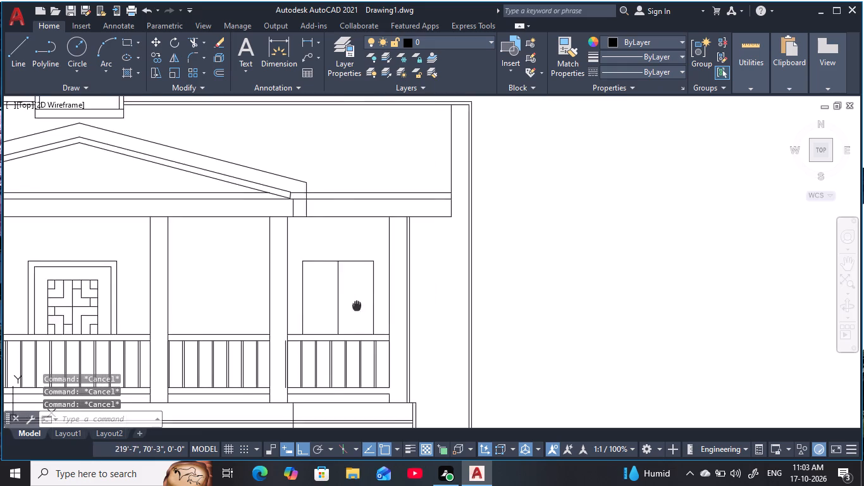
pyautogui.moveTo(389, 297); pyautogui.dragTo(395, 296, button='middle')
pyautogui.press('Escape')
pyautogui.press('Escape')
pyautogui.press('Escape')
pyautogui.press('Escape')
pyautogui.press('Escape')
pyautogui.press('Escape')
pyautogui.press('Escape')
pyautogui.press('Escape')
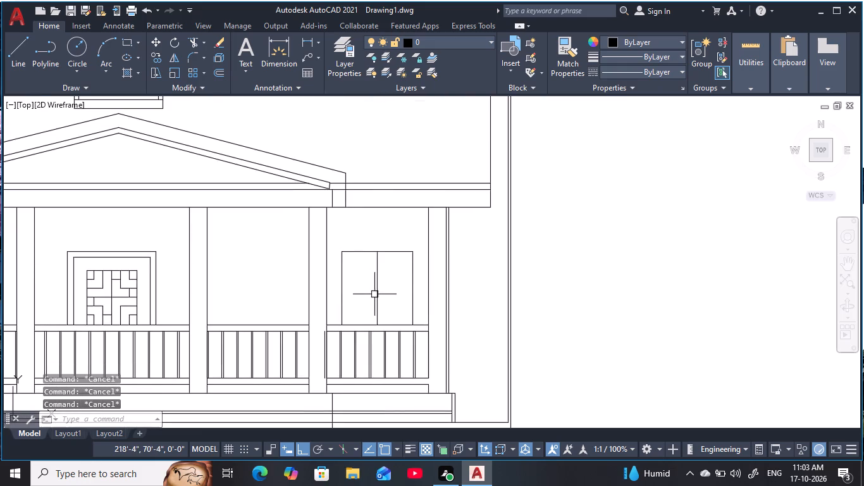
pyautogui.press('Escape')
pyautogui.press('Escape')
pyautogui.press('Escape')
pyautogui.press('Escape')
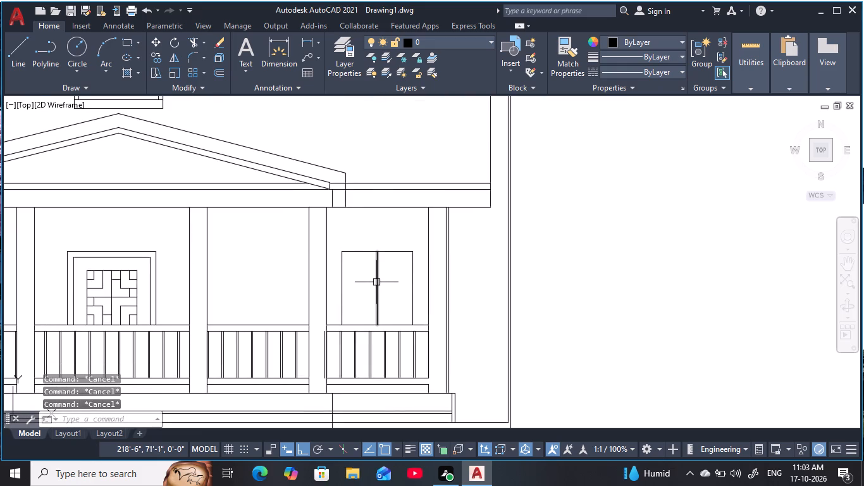
pyautogui.scroll(2, 369, 278)
pyautogui.moveTo(369, 278); pyautogui.dragTo(342, 273, button='middle')
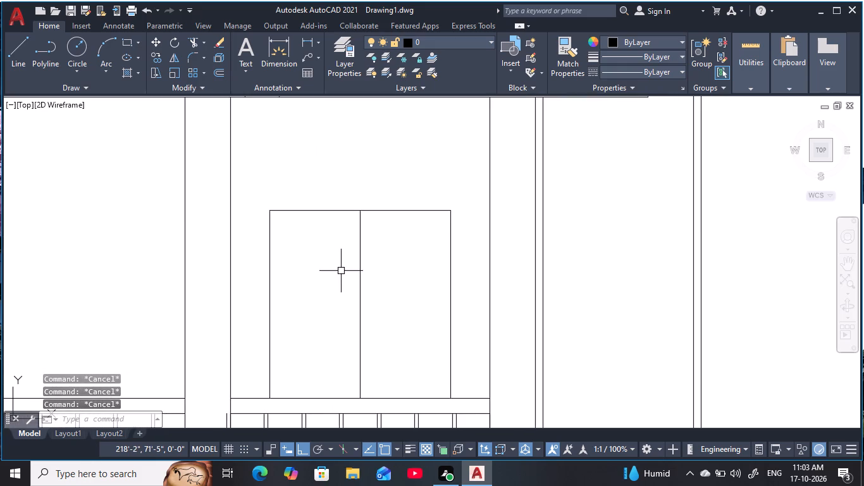
pyautogui.press('o')
pyautogui.press('space')
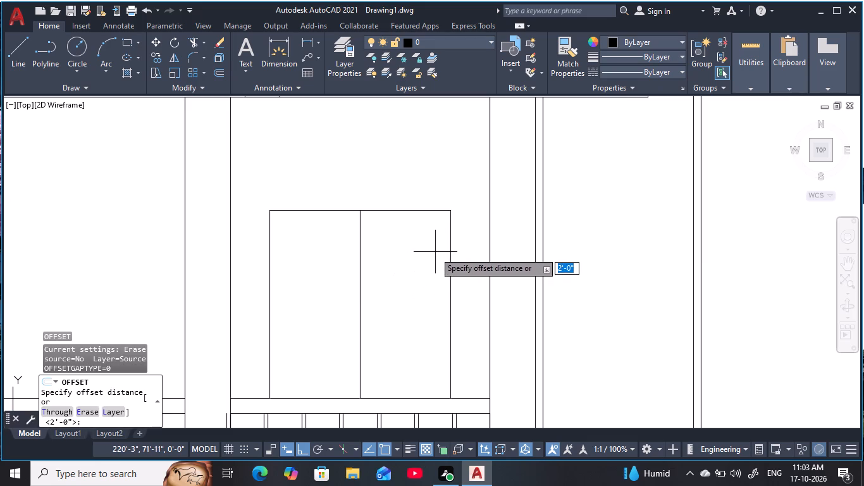
pyautogui.press('Escape')
pyautogui.press('Escape')
pyautogui.press('Escape')
pyautogui.press('Escape')
pyautogui.write('o')
pyautogui.press('space')
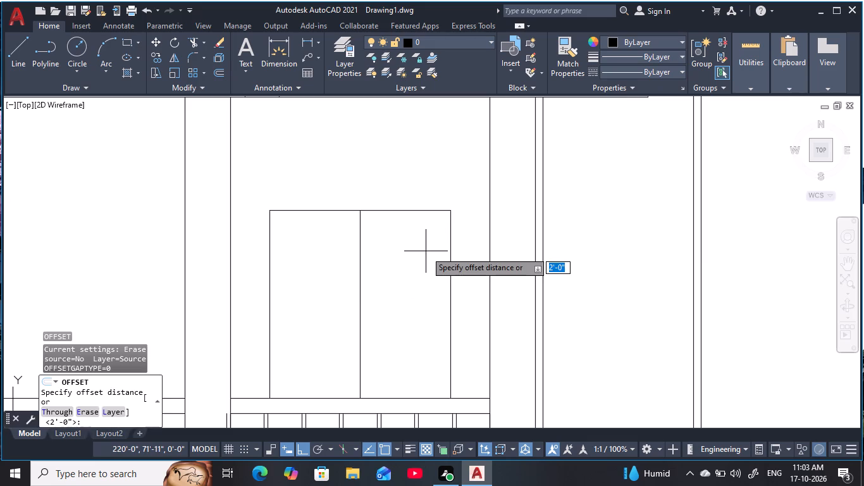
pyautogui.write('1')
pyautogui.press('space')
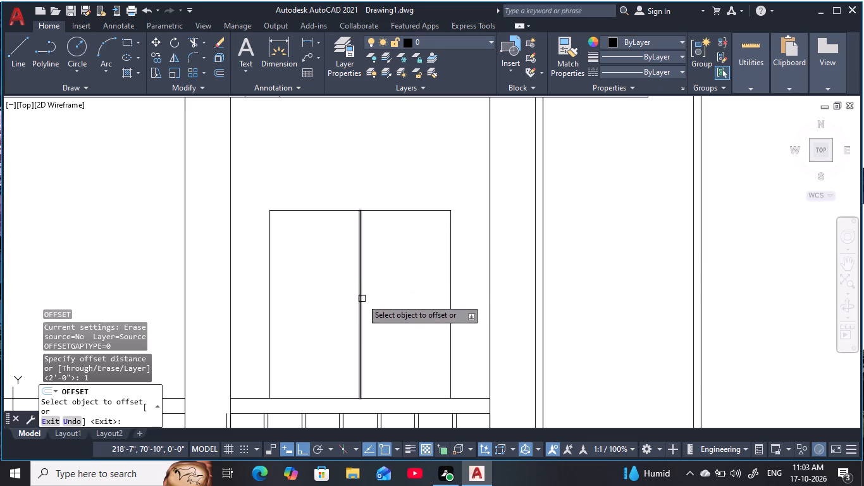
pyautogui.click(362, 299)
pyautogui.click(321, 310)
pyautogui.click(361, 308)
pyautogui.click(395, 308)
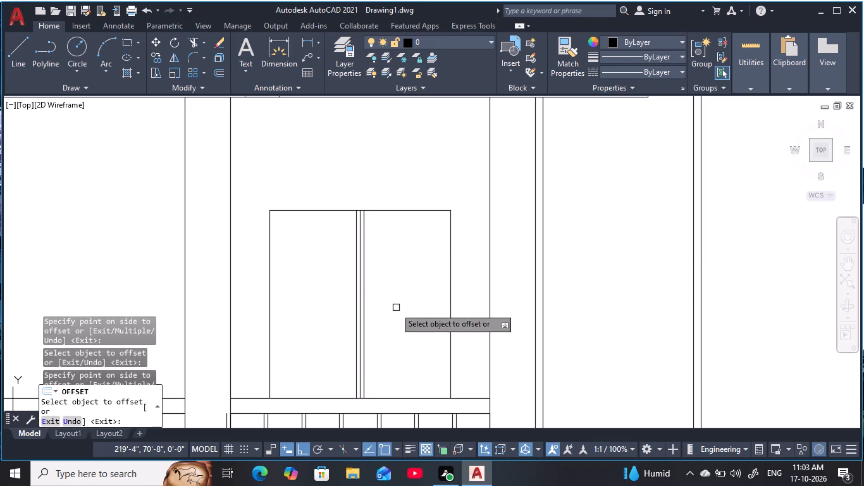
pyautogui.press('Escape')
pyautogui.press('Escape')
pyautogui.press('Escape')
pyautogui.press('Escape')
pyautogui.press('Escape')
pyautogui.press('Escape')
pyautogui.press('Escape')
pyautogui.press('Escape')
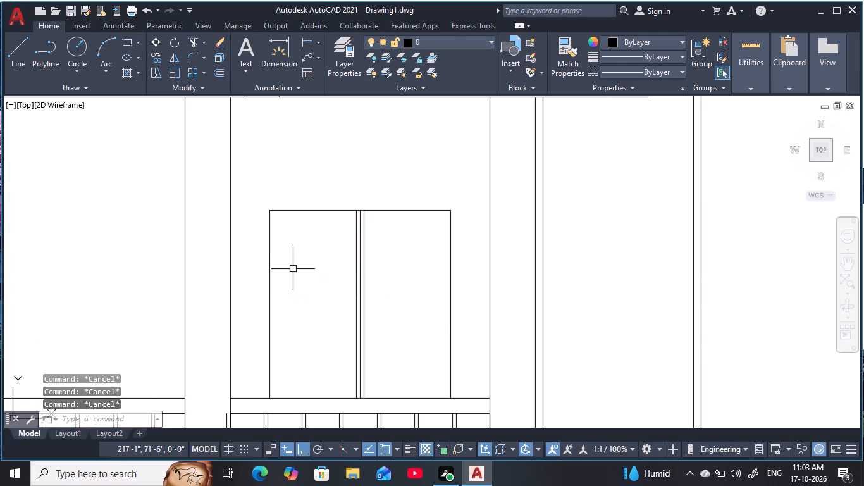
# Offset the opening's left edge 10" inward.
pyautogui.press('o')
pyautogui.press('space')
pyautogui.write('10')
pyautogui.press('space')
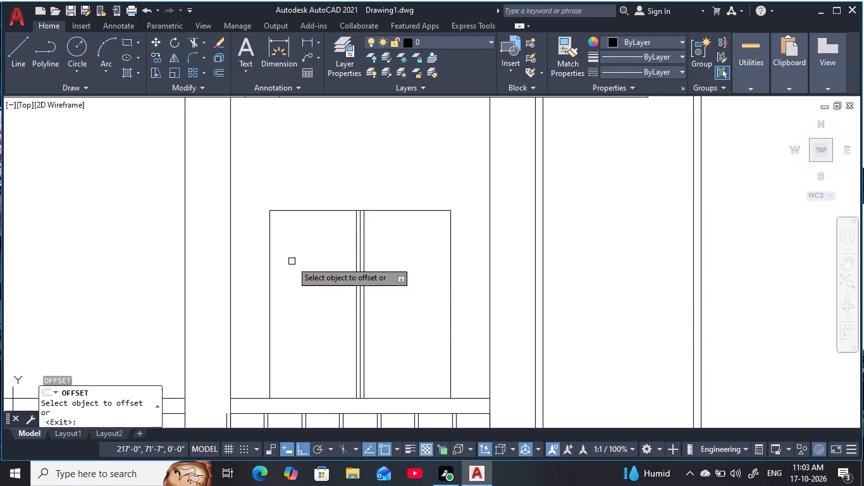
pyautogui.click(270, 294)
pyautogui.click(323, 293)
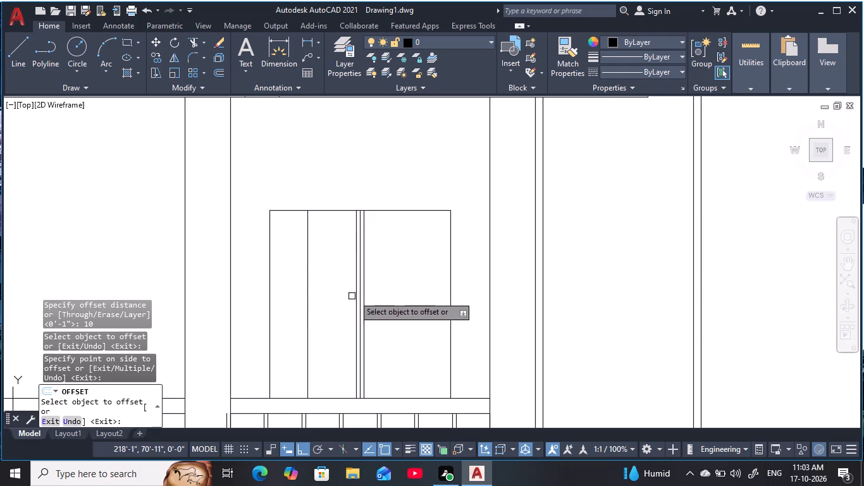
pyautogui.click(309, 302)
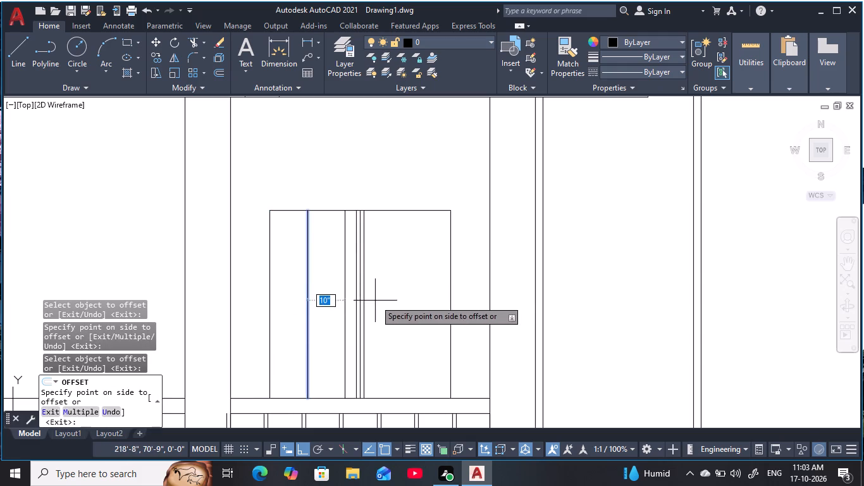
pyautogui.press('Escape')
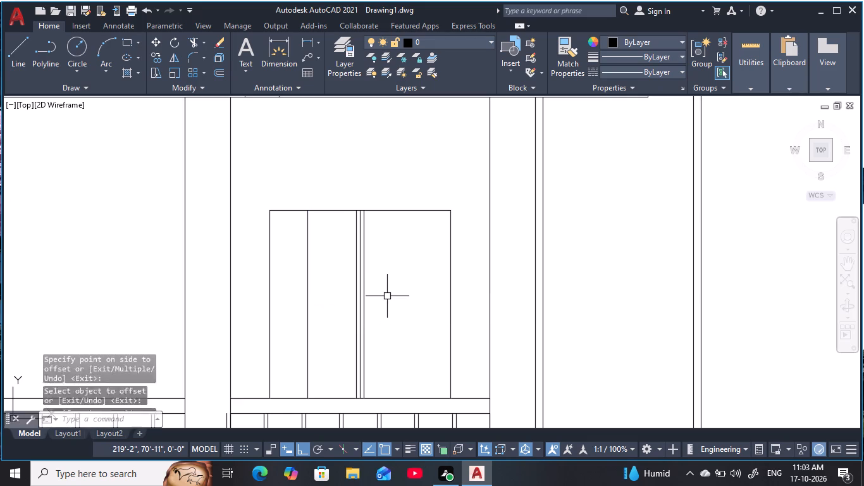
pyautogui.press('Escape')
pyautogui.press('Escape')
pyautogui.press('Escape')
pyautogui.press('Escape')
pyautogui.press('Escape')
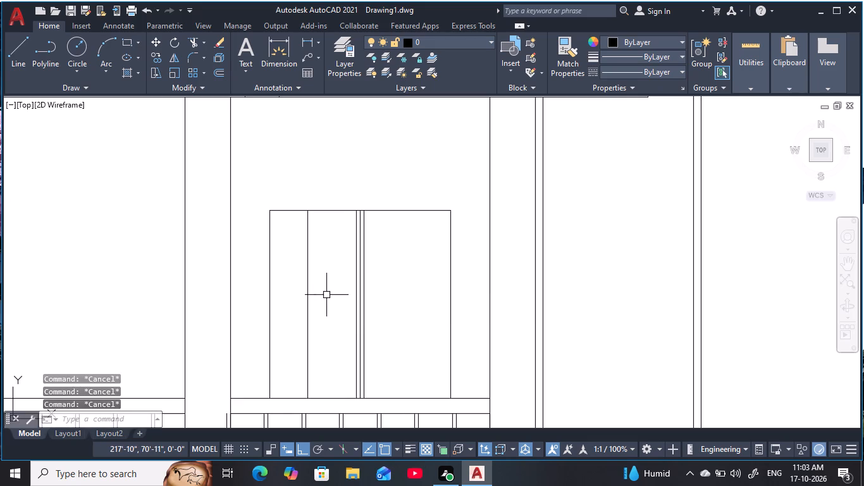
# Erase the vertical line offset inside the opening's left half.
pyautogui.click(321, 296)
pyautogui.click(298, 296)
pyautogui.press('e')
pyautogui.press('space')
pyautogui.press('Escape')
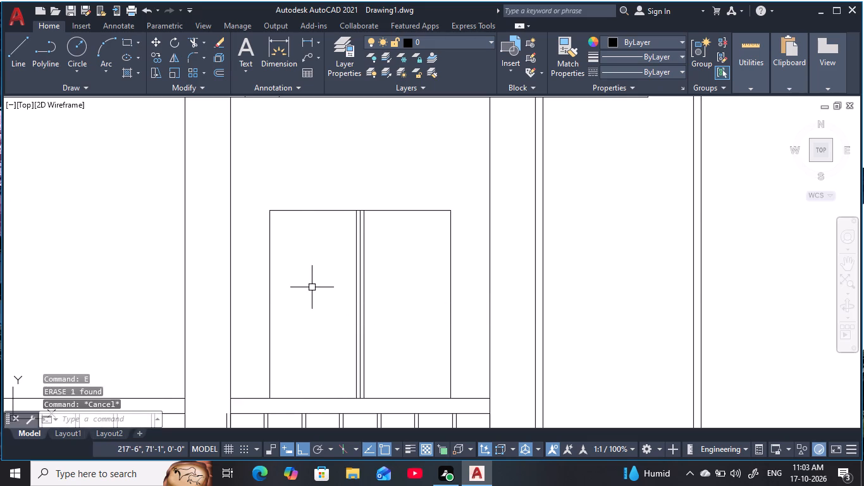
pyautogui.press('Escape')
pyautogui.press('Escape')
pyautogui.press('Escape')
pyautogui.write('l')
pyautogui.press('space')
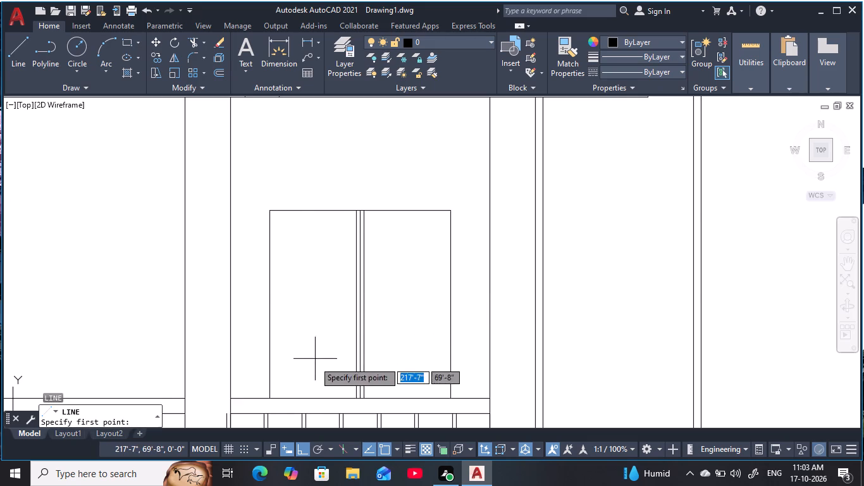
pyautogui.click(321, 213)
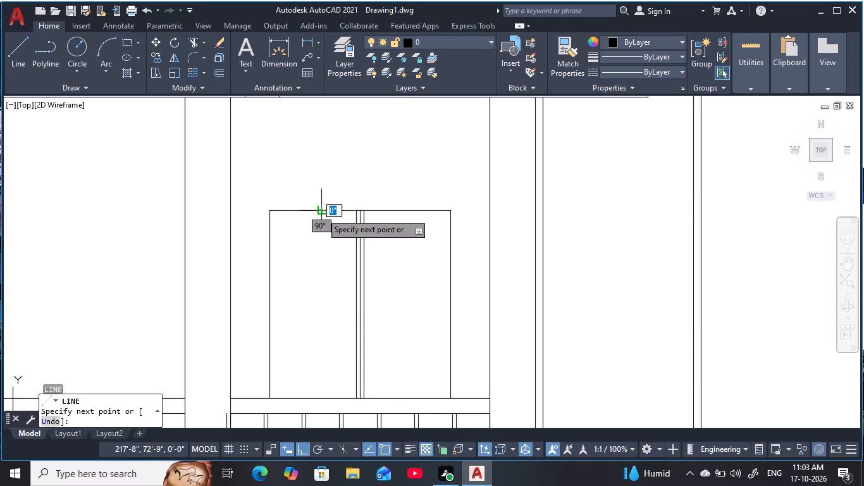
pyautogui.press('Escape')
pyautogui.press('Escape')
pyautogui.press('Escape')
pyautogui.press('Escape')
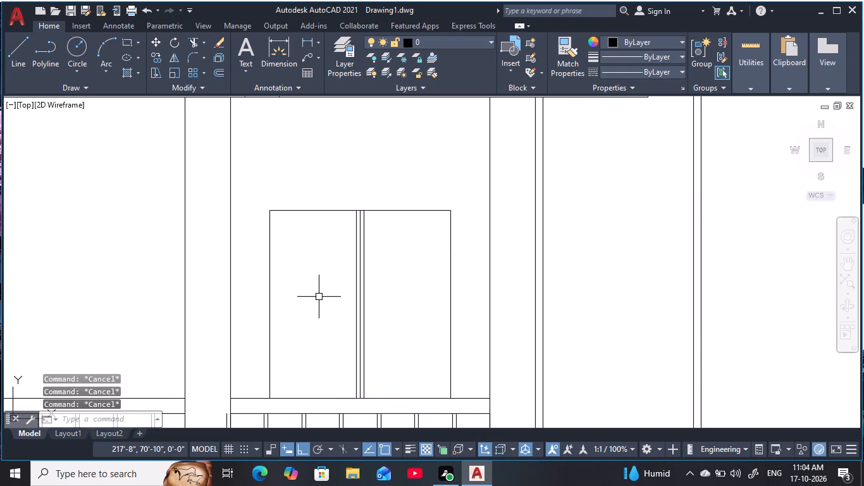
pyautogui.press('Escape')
# Offset the opening's left and right edges 1' inward to divide each half vertically.
pyautogui.press('o')
pyautogui.press('space')
pyautogui.press('1')
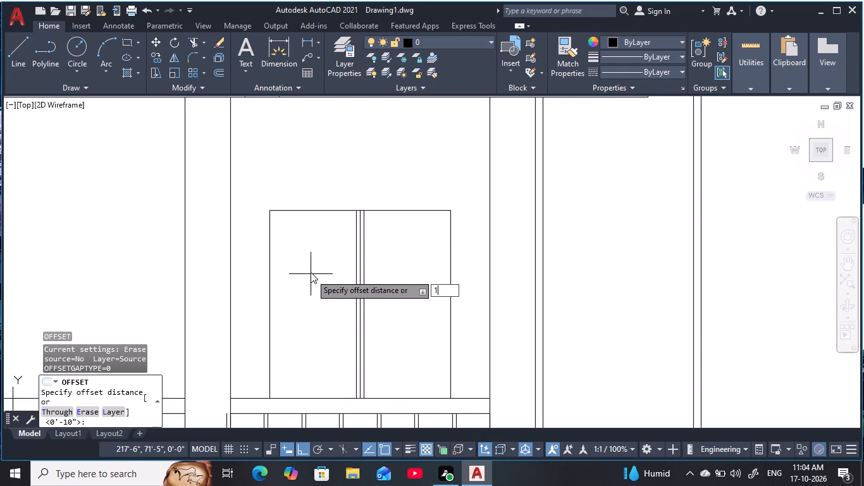
pyautogui.press("'")
pyautogui.press('space')
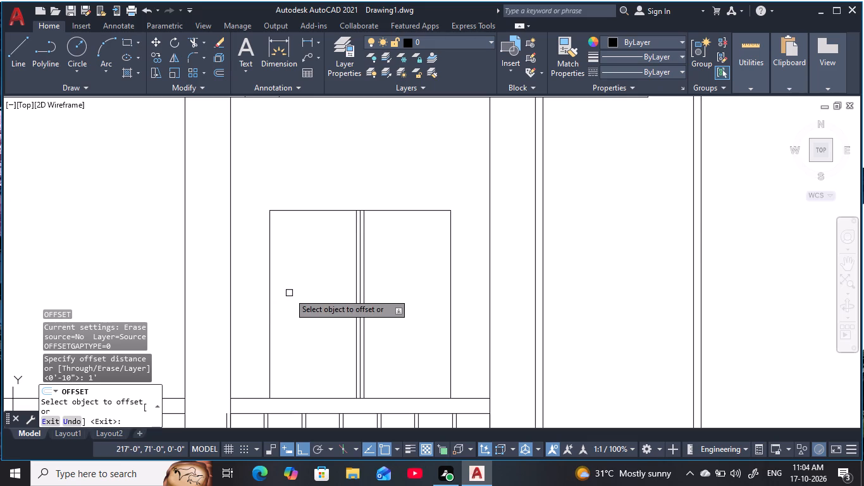
pyautogui.click(268, 321)
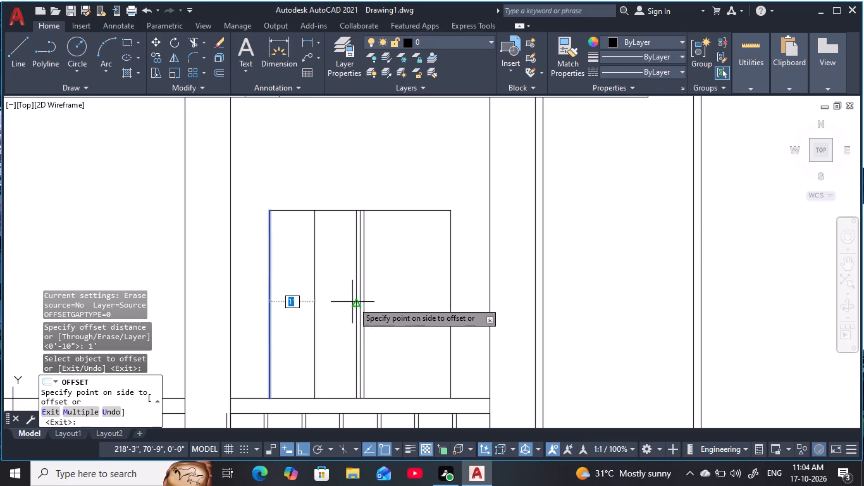
pyautogui.click(369, 301)
pyautogui.click(450, 315)
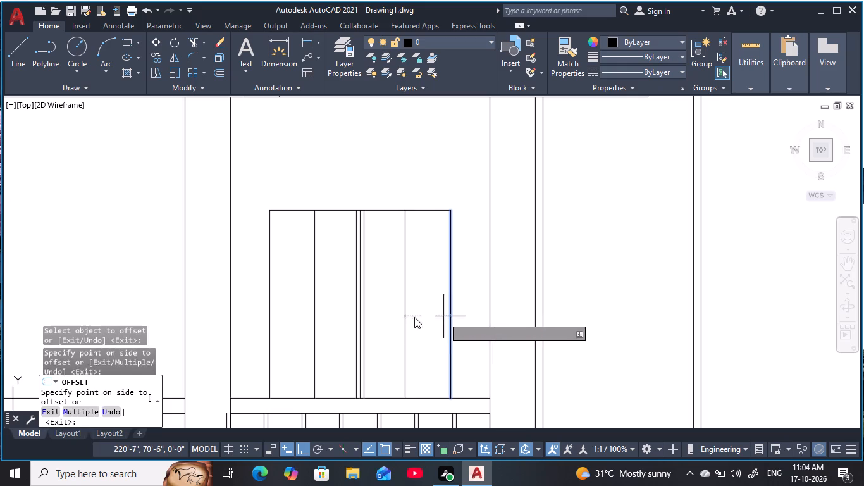
pyautogui.click(379, 316)
pyautogui.press('Escape')
pyautogui.press('Escape')
pyautogui.press('Escape')
pyautogui.press('Escape')
pyautogui.press('Escape')
pyautogui.press('Escape')
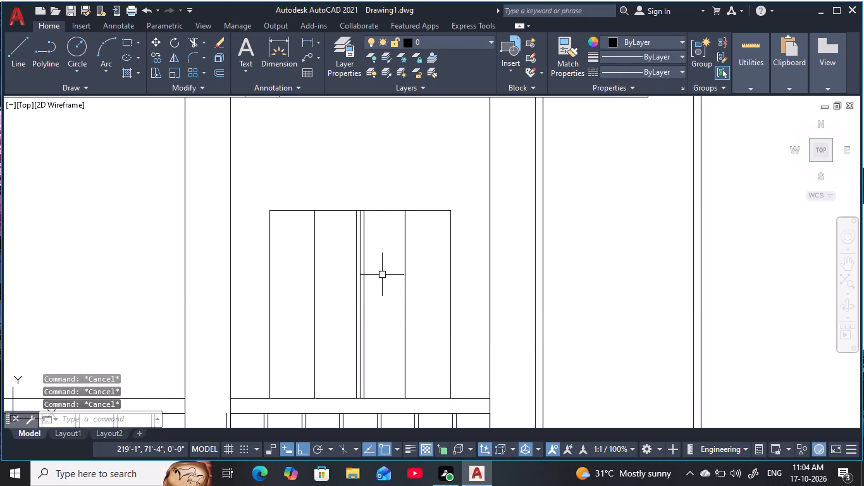
# Offset the opening's top line 9" downward across both halves.
pyautogui.write('o')
pyautogui.press('space')
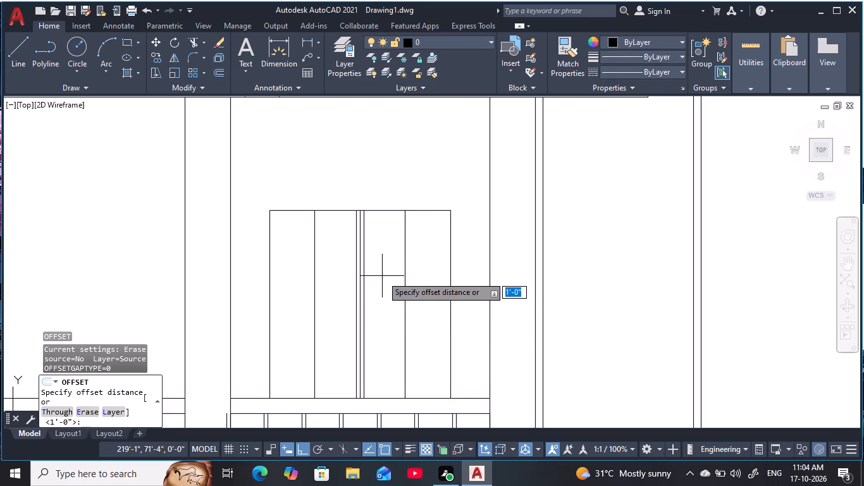
pyautogui.write('9')
pyautogui.press('space')
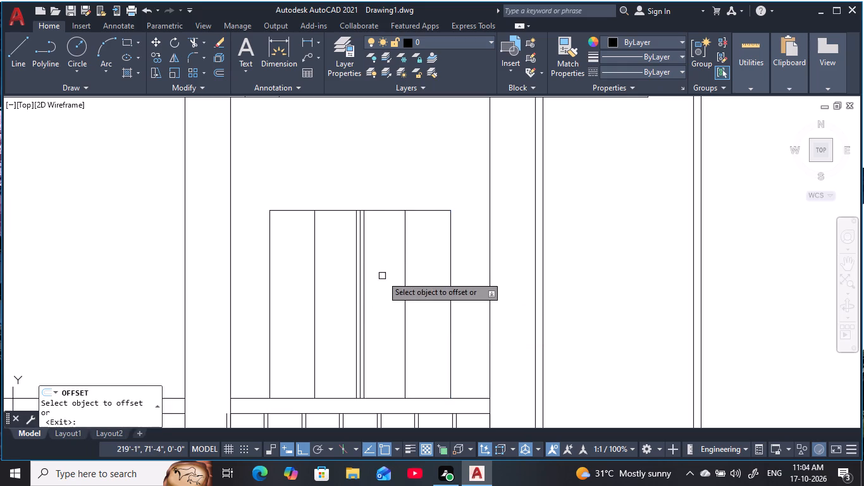
pyautogui.click(335, 213)
pyautogui.click(328, 291)
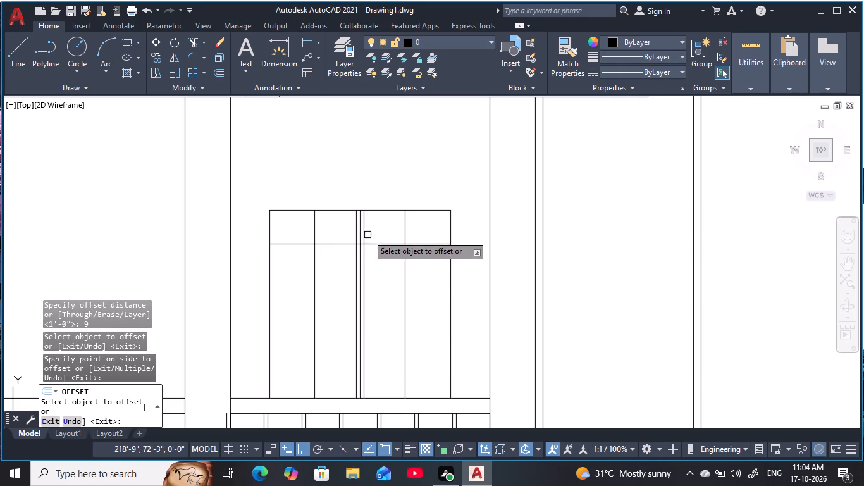
# Trim the horizontal pane line out of the central mullion between the window's two halves.
pyautogui.scroll(6, 365, 241)
pyautogui.press('Escape')
pyautogui.press('Escape')
pyautogui.press('Escape')
pyautogui.press('Escape')
pyautogui.press('Escape')
pyautogui.press('Escape')
pyautogui.press('Escape')
pyautogui.press('Escape')
pyautogui.press('Escape')
pyautogui.press('Escape')
pyautogui.press('Escape')
pyautogui.press('Escape')
pyautogui.press('Escape')
pyautogui.press('Escape')
pyautogui.press('Escape')
pyautogui.press('Escape')
pyautogui.press('Escape')
pyautogui.press('Escape')
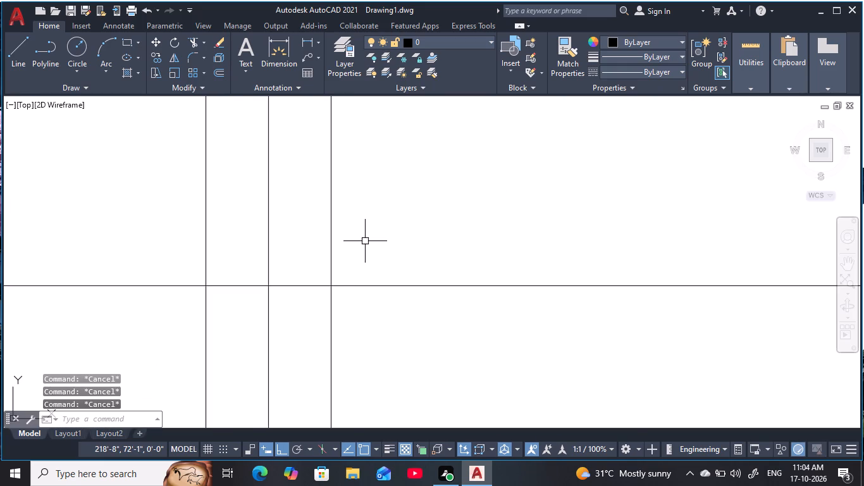
pyautogui.press('t')
pyautogui.write('r')
pyautogui.press('space')
pyautogui.moveTo(313, 275); pyautogui.dragTo(307, 318)
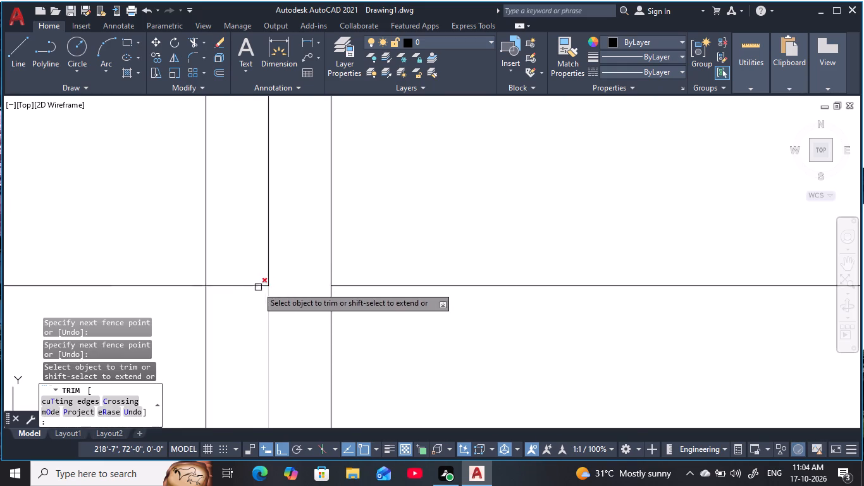
pyautogui.moveTo(251, 271); pyautogui.dragTo(249, 314)
pyautogui.scroll(-4, 274, 310)
pyautogui.moveTo(284, 306); pyautogui.dragTo(391, 241, button='middle')
pyautogui.press('Escape')
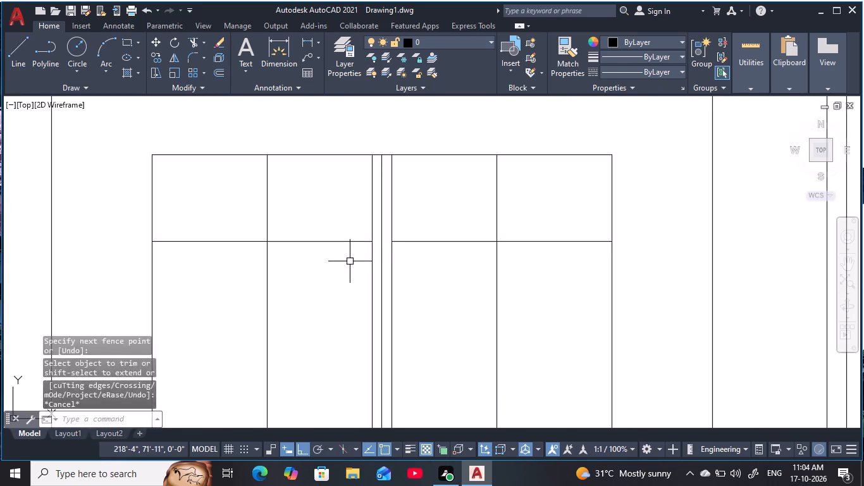
pyautogui.press('Escape')
pyautogui.press('Escape')
pyautogui.press('Escape')
pyautogui.press('Escape')
pyautogui.press('Escape')
pyautogui.press('Escape')
# Offset the left half's horizontal pane line downward four times at 9" spacing.
pyautogui.write('o')
pyautogui.press('space')
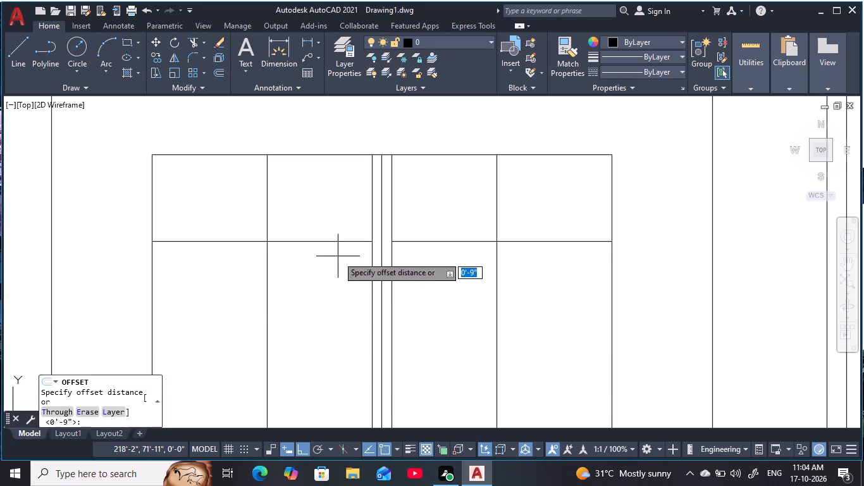
pyautogui.write('9')
pyautogui.press('space')
pyautogui.scroll(-2, 272, 255)
pyautogui.moveTo(290, 246); pyautogui.dragTo(303, 209, button='middle')
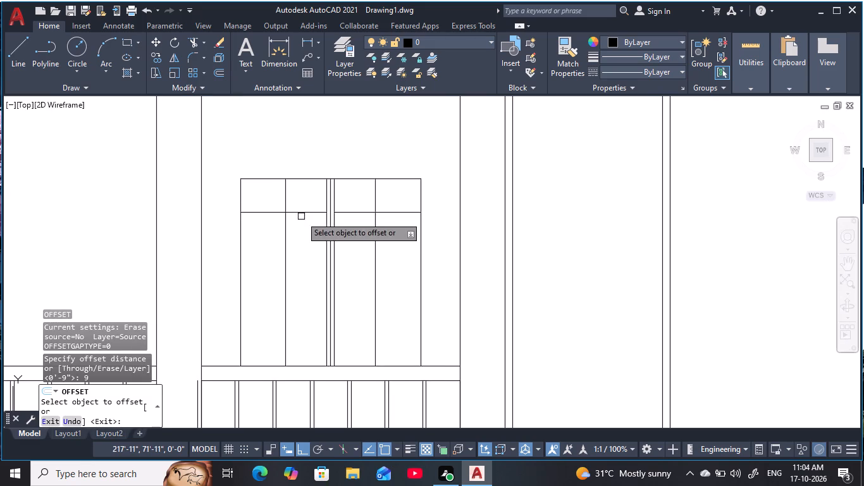
pyautogui.click(305, 213)
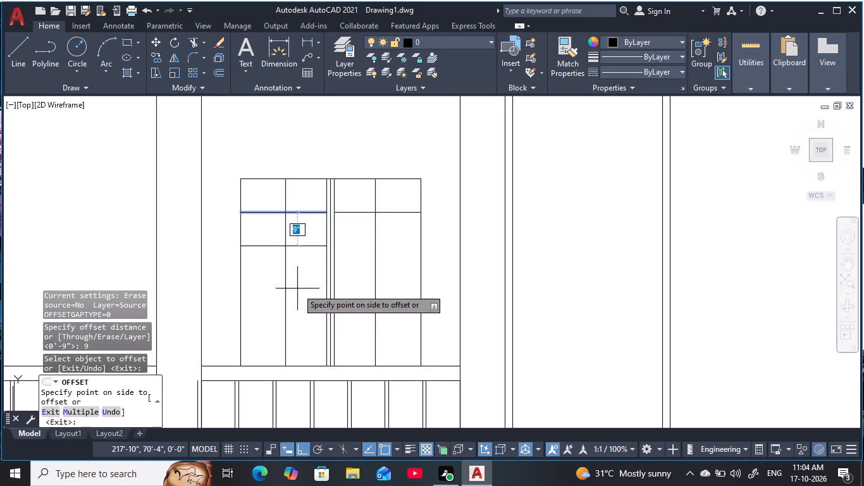
pyautogui.write('m')
pyautogui.press('space')
pyautogui.click(301, 299)
pyautogui.click(300, 318)
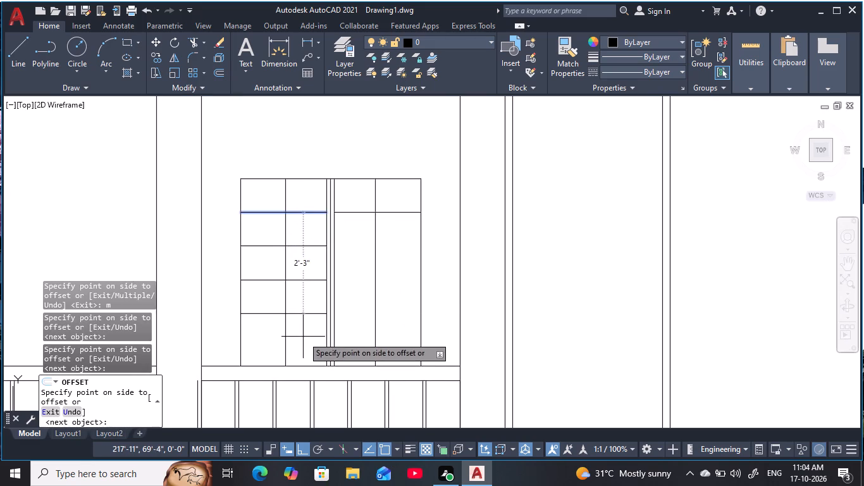
pyautogui.click(304, 339)
pyautogui.click(309, 381)
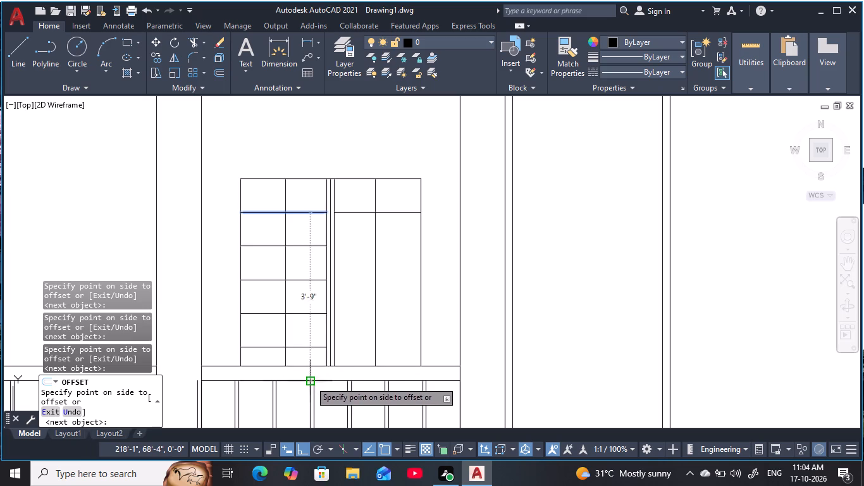
pyautogui.press('Escape')
pyautogui.press('Escape')
pyautogui.press('Escape')
pyautogui.press('Escape')
pyautogui.press('Escape')
# Offset the right half's horizontal pane line downward four times at 9" spacing.
pyautogui.press('space')
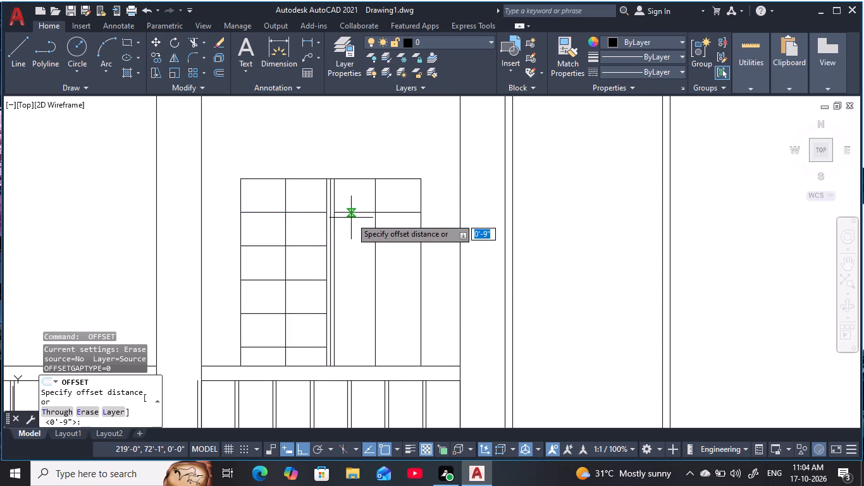
pyautogui.press('space')
pyautogui.click(360, 213)
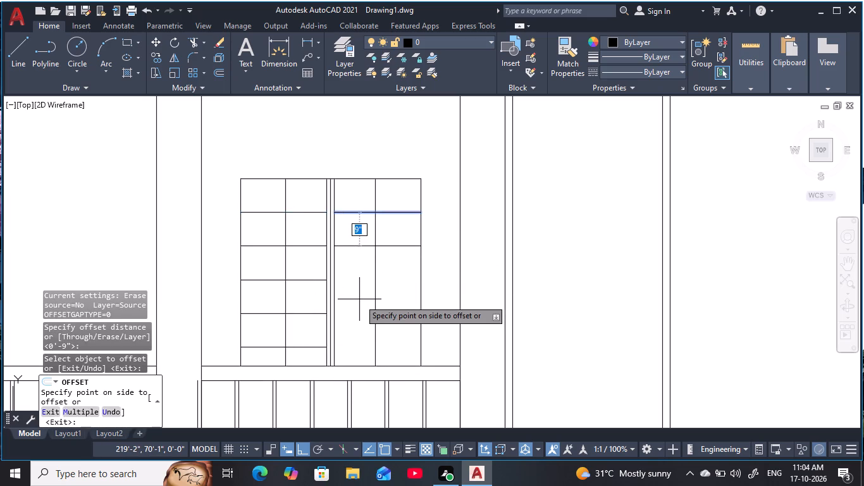
pyautogui.write('m')
pyautogui.press('space')
pyautogui.click(359, 312)
pyautogui.moveTo(362, 315); pyautogui.dragTo(362, 313, button='middle')
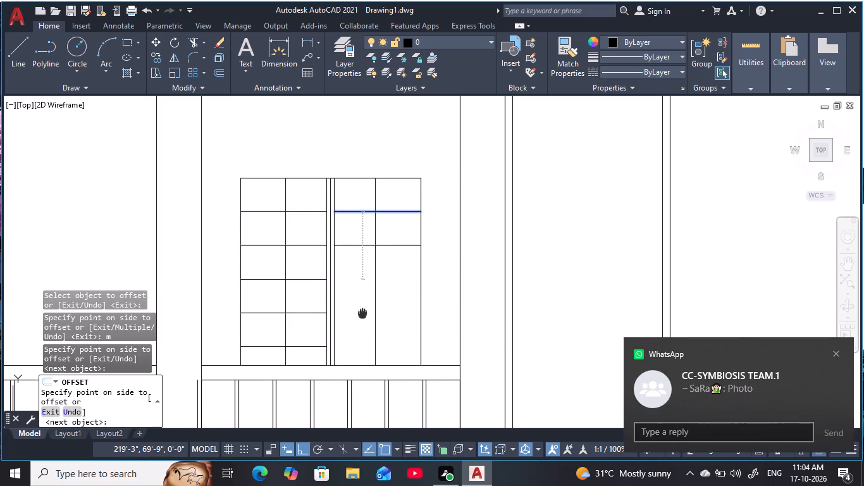
pyautogui.moveTo(362, 313); pyautogui.dragTo(351, 249, button='middle')
pyautogui.click(359, 272)
pyautogui.click(357, 307)
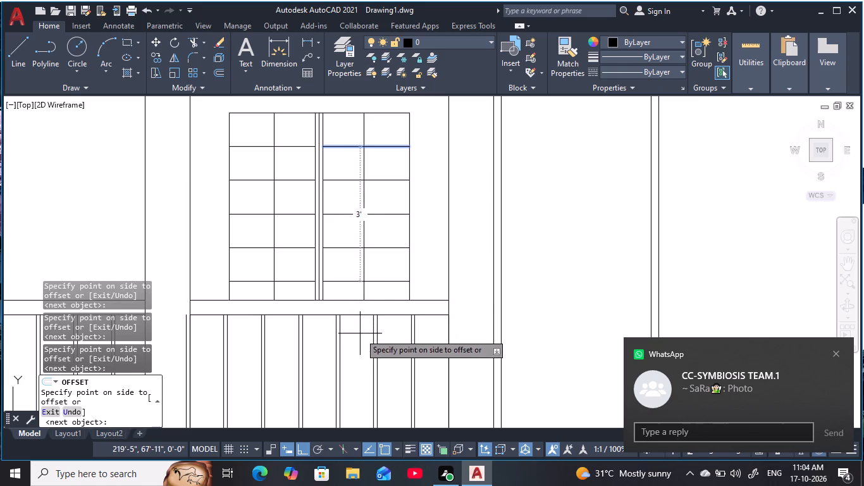
pyautogui.click(360, 333)
pyautogui.press('Escape')
pyautogui.press('Escape')
pyautogui.press('Escape')
pyautogui.press('Escape')
pyautogui.press('Escape')
pyautogui.press('Escape')
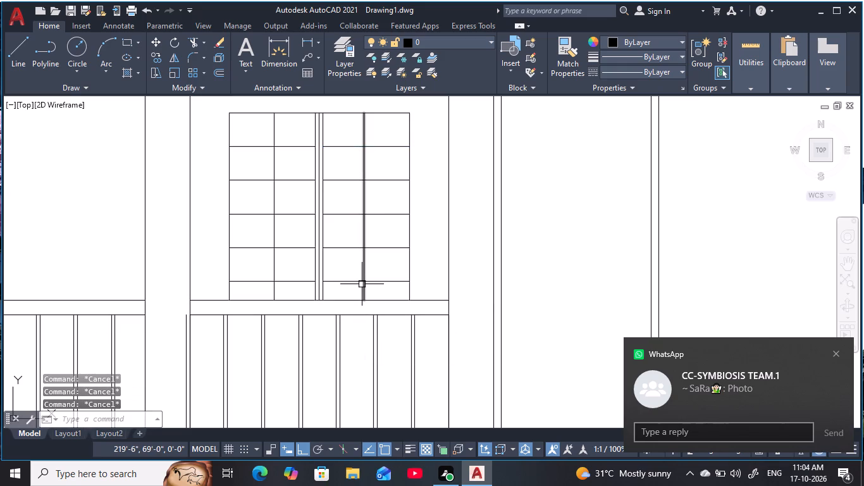
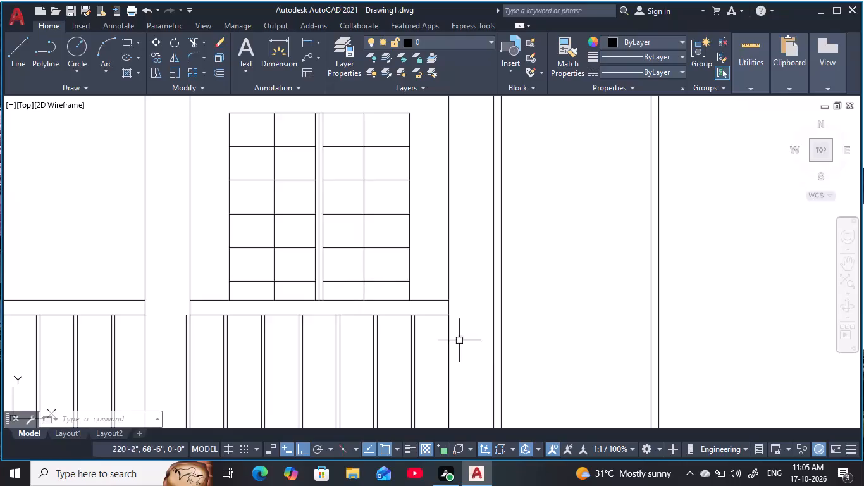
# Offset the window opening's two side edges and top edge 4" inward to form a surrounding frame.
pyautogui.press('Escape')
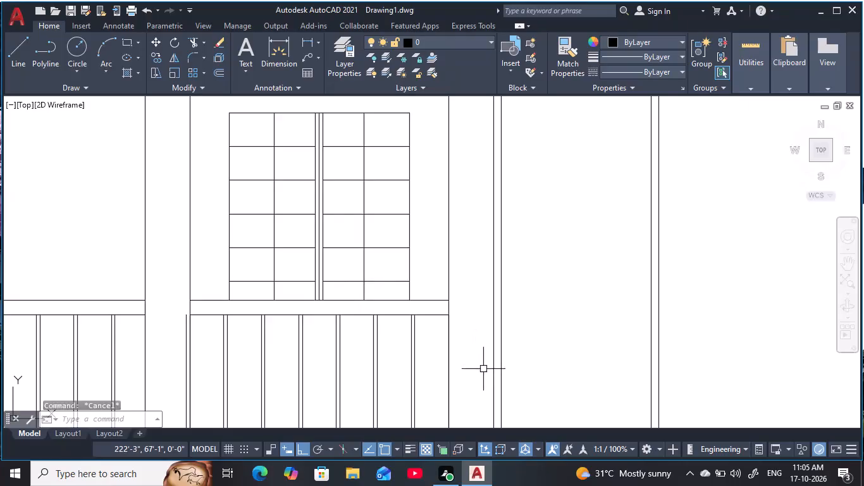
pyautogui.press('Escape')
pyautogui.press('Escape')
pyautogui.press('Escape')
pyautogui.moveTo(346, 199); pyautogui.dragTo(353, 230, button='middle')
pyautogui.press('Escape')
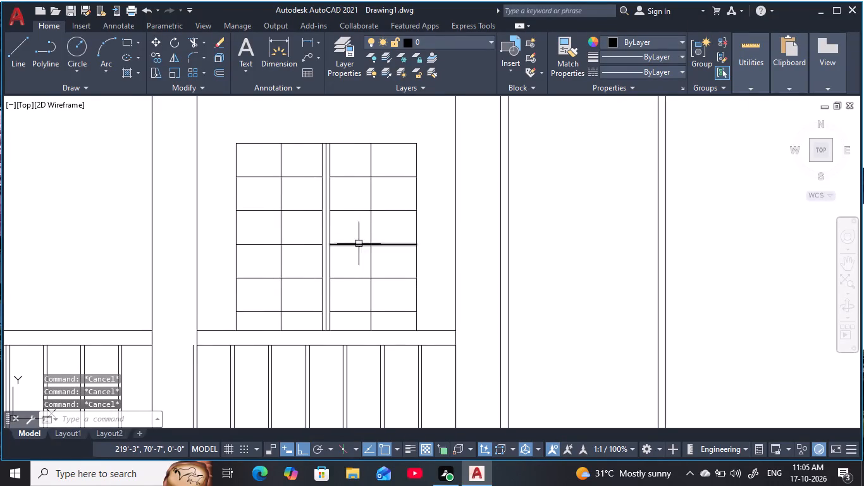
pyautogui.press('Escape')
pyautogui.press('Escape')
pyautogui.write('o')
pyautogui.press('space')
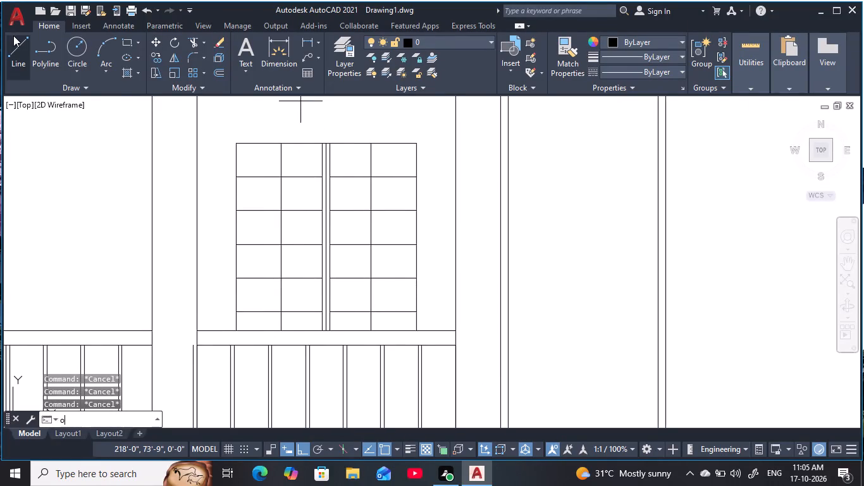
pyautogui.press('4')
pyautogui.press('space')
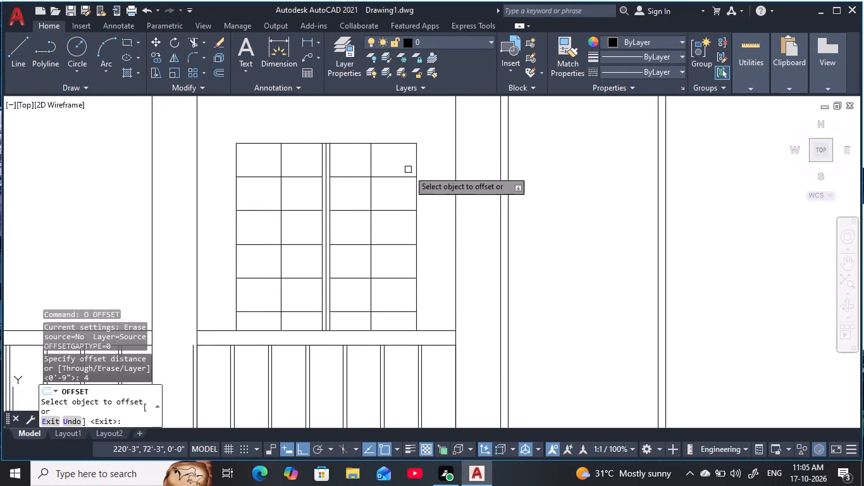
pyautogui.click(417, 168)
pyautogui.click(409, 173)
pyautogui.click(392, 145)
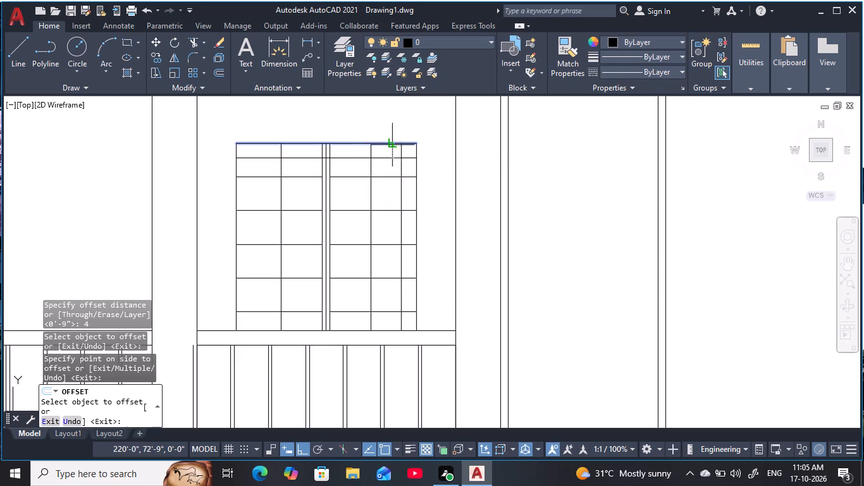
pyautogui.click(392, 165)
pyautogui.click(238, 170)
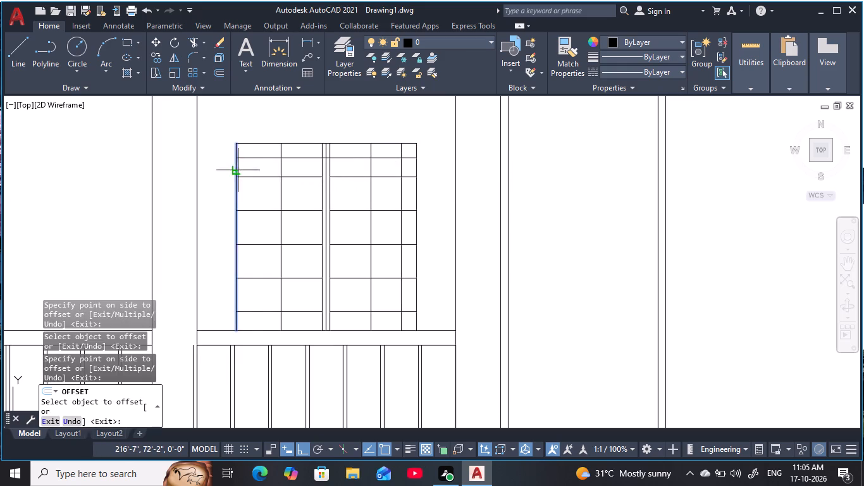
pyautogui.click(284, 177)
pyautogui.press('Escape')
pyautogui.press('Escape')
pyautogui.press('Escape')
pyautogui.press('Escape')
pyautogui.press('Escape')
pyautogui.press('Escape')
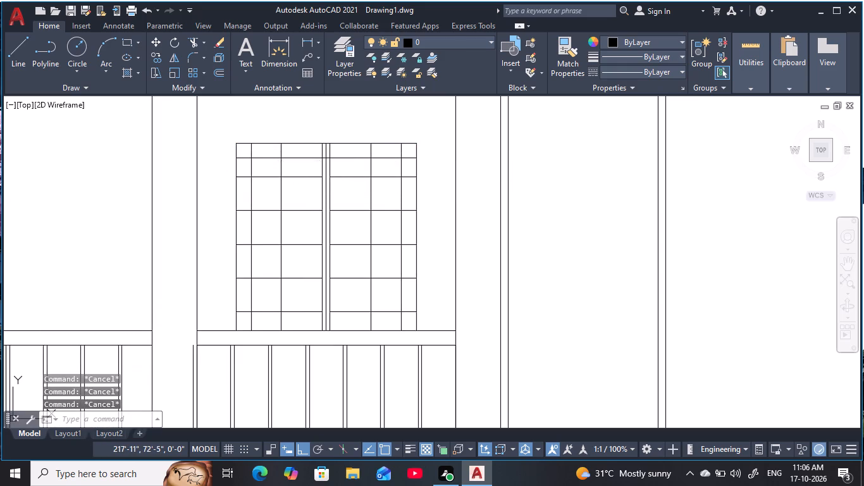
pyautogui.press('Escape')
# Trim the overlapping lines at the frame's upper-left corner and the horizontal pane lines out of the left frame strip.
pyautogui.write('tr')
pyautogui.press('space')
pyautogui.scroll(2, 242, 161)
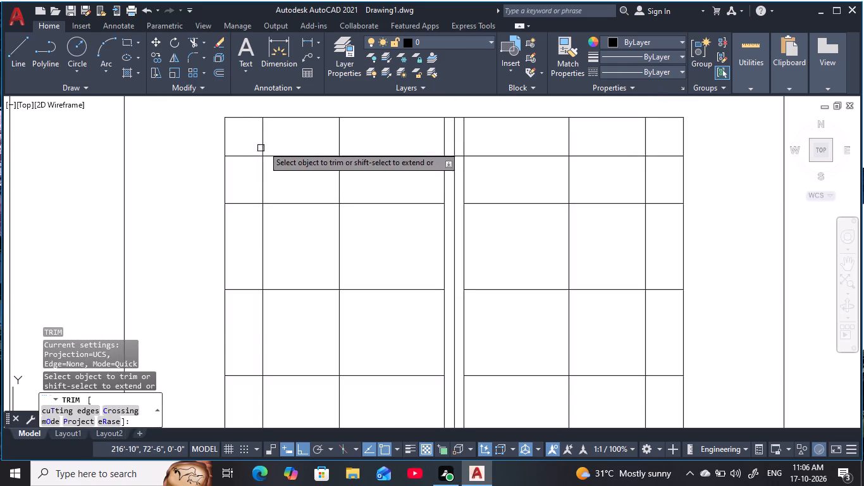
pyautogui.moveTo(271, 140); pyautogui.dragTo(246, 166)
pyautogui.scroll(1, 244, 173)
pyautogui.moveTo(244, 173); pyautogui.dragTo(250, 156, button='middle')
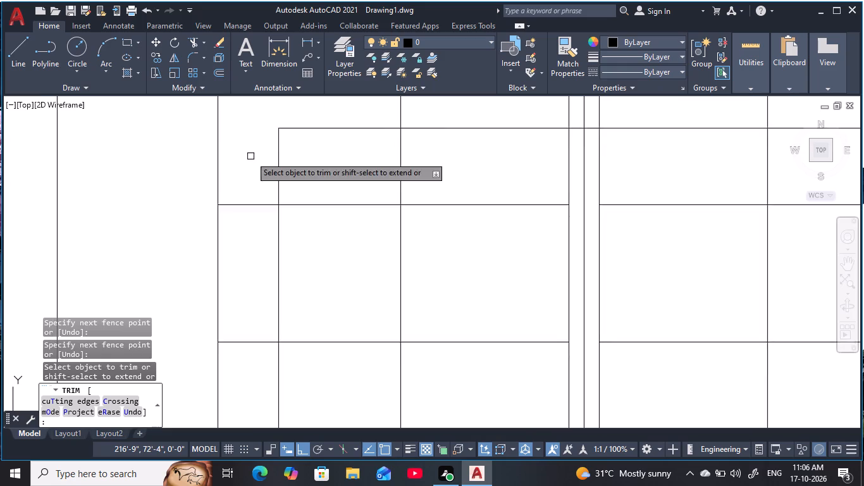
pyautogui.scroll(-2, 251, 168)
pyautogui.moveTo(252, 173); pyautogui.dragTo(281, 90, button='middle')
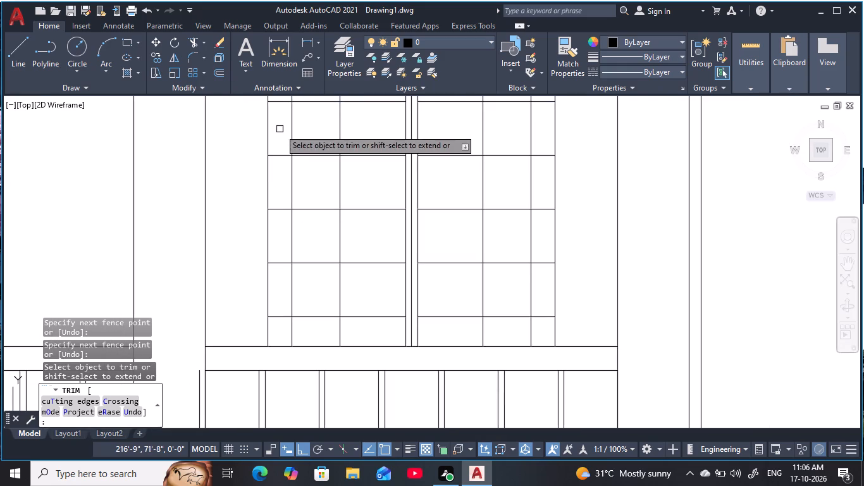
pyautogui.moveTo(280, 130); pyautogui.dragTo(269, 159, button='middle')
pyautogui.moveTo(272, 132); pyautogui.dragTo(268, 158, button='middle')
pyautogui.moveTo(268, 146); pyautogui.dragTo(264, 175)
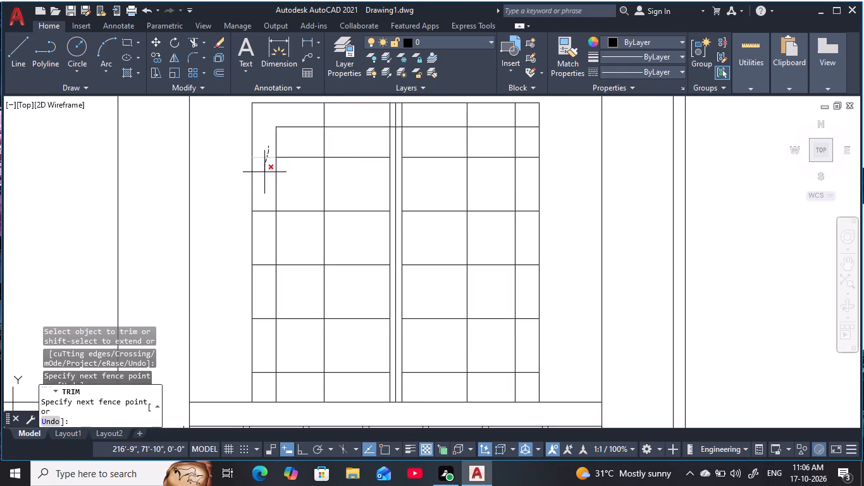
pyautogui.moveTo(264, 175); pyautogui.dragTo(260, 207)
pyautogui.moveTo(260, 209); pyautogui.dragTo(257, 122, button='middle')
pyautogui.moveTo(258, 113); pyautogui.dragTo(268, 136)
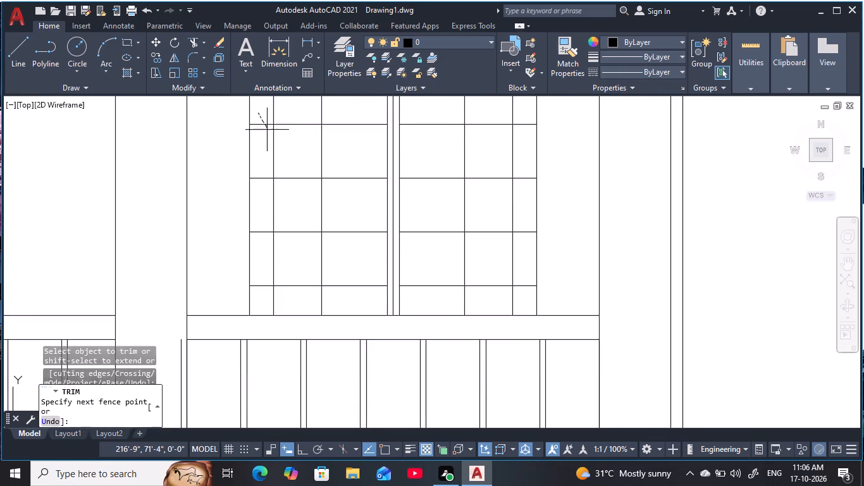
pyautogui.moveTo(268, 136); pyautogui.dragTo(271, 161)
pyautogui.moveTo(266, 172); pyautogui.dragTo(274, 134, button='middle')
pyautogui.scroll(1, 275, 134)
pyautogui.moveTo(273, 135); pyautogui.dragTo(264, 187)
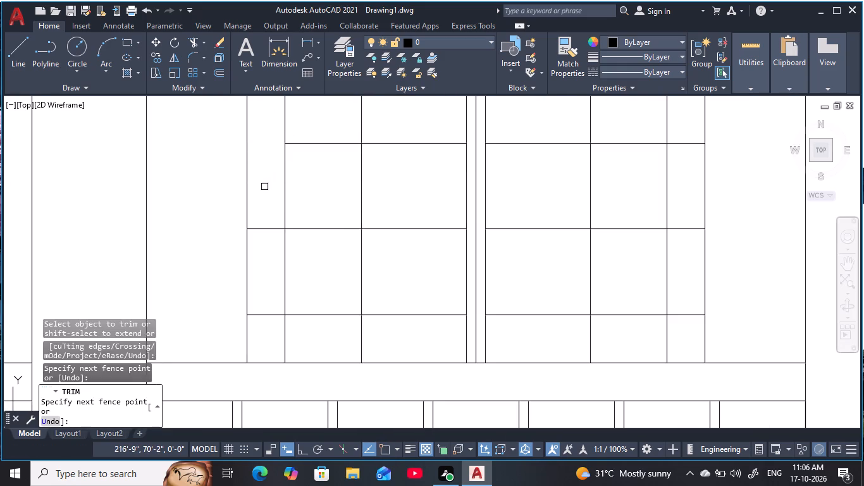
pyautogui.moveTo(266, 195); pyautogui.dragTo(269, 159, button='middle')
pyautogui.moveTo(270, 182); pyautogui.dragTo(266, 299)
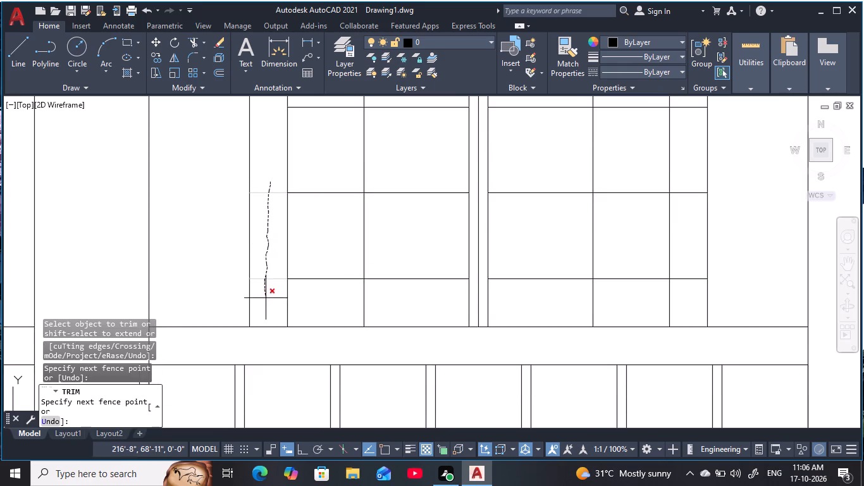
pyautogui.moveTo(266, 299); pyautogui.dragTo(266, 301)
# Trim the mullion lines and vertical pane lines out of the window's top frame strip.
pyautogui.scroll(-1, 350, 252)
pyautogui.moveTo(358, 247); pyautogui.dragTo(201, 373, button='middle')
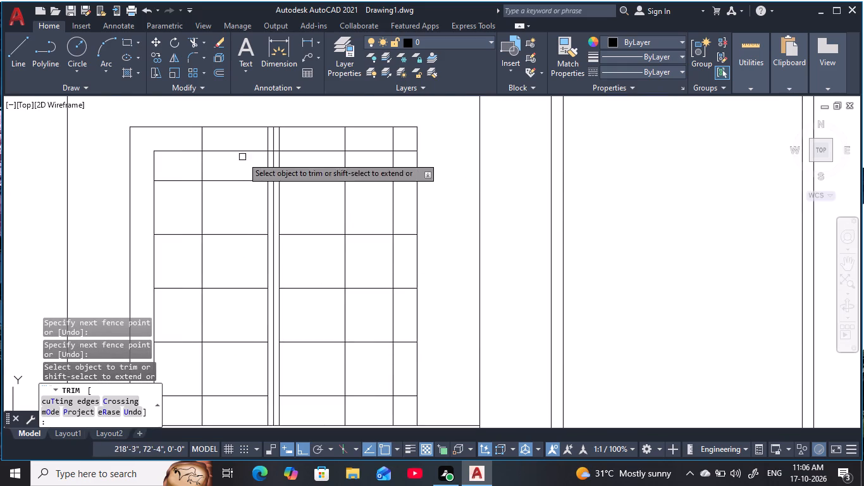
pyautogui.scroll(3, 196, 134)
pyautogui.moveTo(269, 159); pyautogui.dragTo(188, 162)
pyautogui.moveTo(284, 168); pyautogui.dragTo(150, 135, button='middle')
pyautogui.scroll(-2, 399, 159)
pyautogui.moveTo(398, 159); pyautogui.dragTo(396, 209, button='middle')
pyautogui.scroll(2, 405, 198)
pyautogui.moveTo(405, 197); pyautogui.dragTo(317, 198)
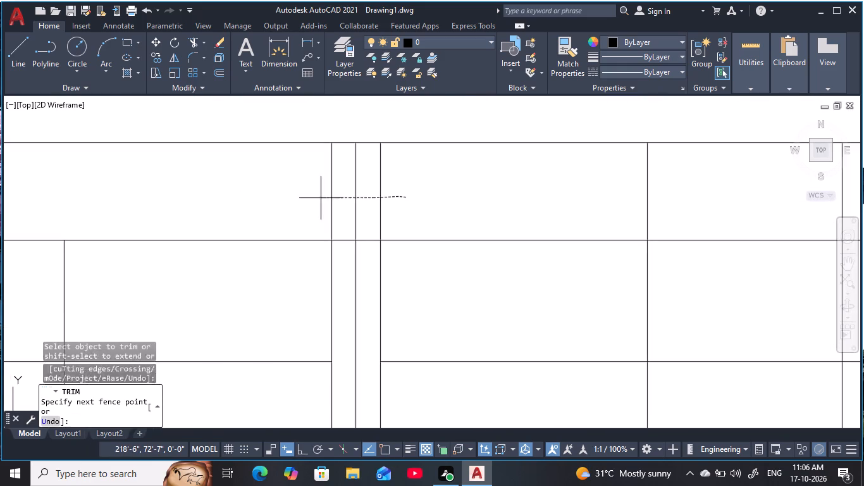
pyautogui.moveTo(317, 198); pyautogui.dragTo(311, 198)
pyautogui.scroll(-1, 448, 219)
pyautogui.moveTo(449, 217); pyautogui.dragTo(161, 132, button='middle')
pyautogui.scroll(-2, 161, 132)
pyautogui.moveTo(178, 139); pyautogui.dragTo(188, 203, button='middle')
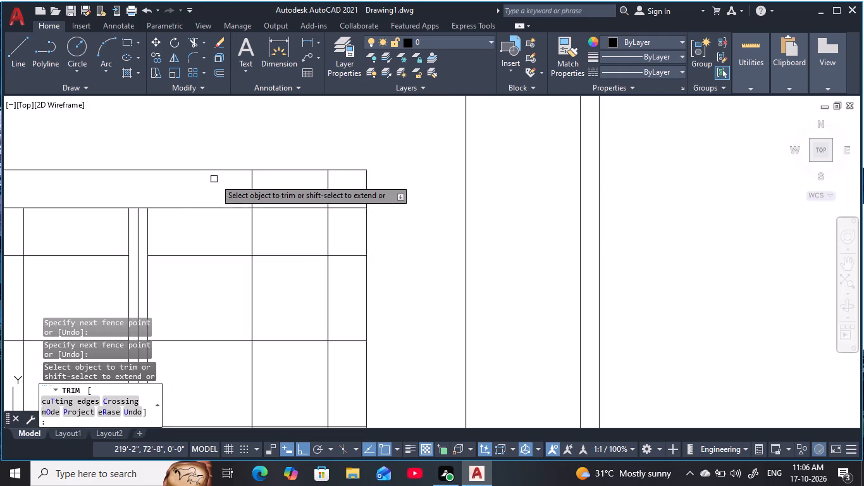
pyautogui.moveTo(233, 190); pyautogui.dragTo(339, 202)
# Trim the inner top line and the horizontal pane lines out of the window's right frame strip.
pyautogui.moveTo(342, 203); pyautogui.dragTo(336, 189, button='middle')
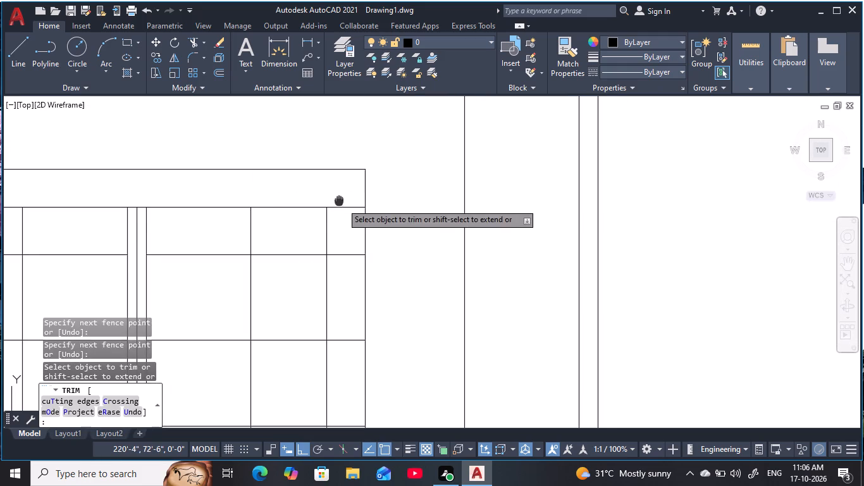
pyautogui.moveTo(336, 189); pyautogui.dragTo(340, 170, button='middle')
pyautogui.moveTo(341, 168); pyautogui.dragTo(353, 222)
pyautogui.moveTo(352, 223); pyautogui.dragTo(359, 125, button='middle')
pyautogui.moveTo(355, 194); pyautogui.dragTo(348, 246)
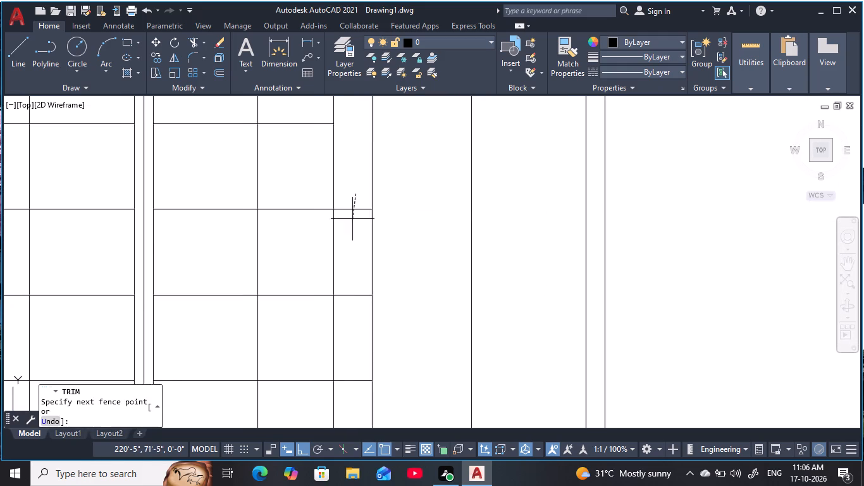
pyautogui.moveTo(348, 246); pyautogui.dragTo(346, 256)
pyautogui.moveTo(345, 260); pyautogui.dragTo(353, 156, button='middle')
pyautogui.moveTo(358, 169); pyautogui.dragTo(367, 313)
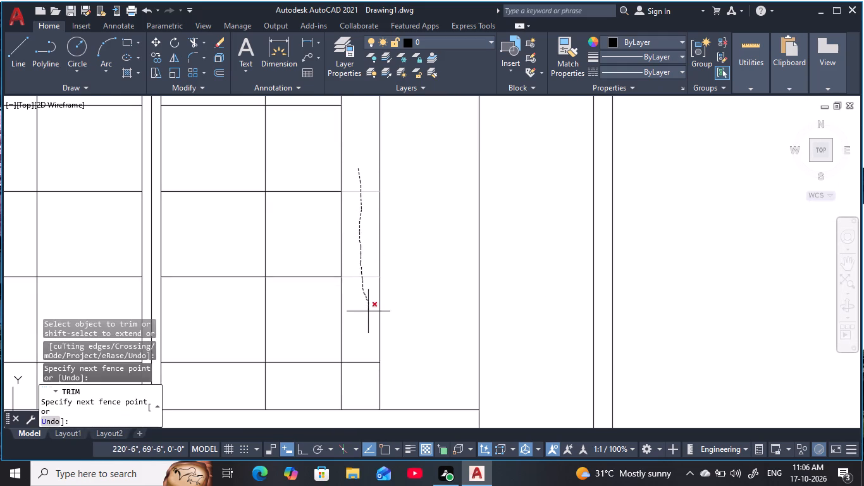
pyautogui.moveTo(367, 313); pyautogui.dragTo(366, 317)
pyautogui.moveTo(367, 317); pyautogui.dragTo(408, 196, button='middle')
pyautogui.moveTo(405, 216); pyautogui.dragTo(398, 263)
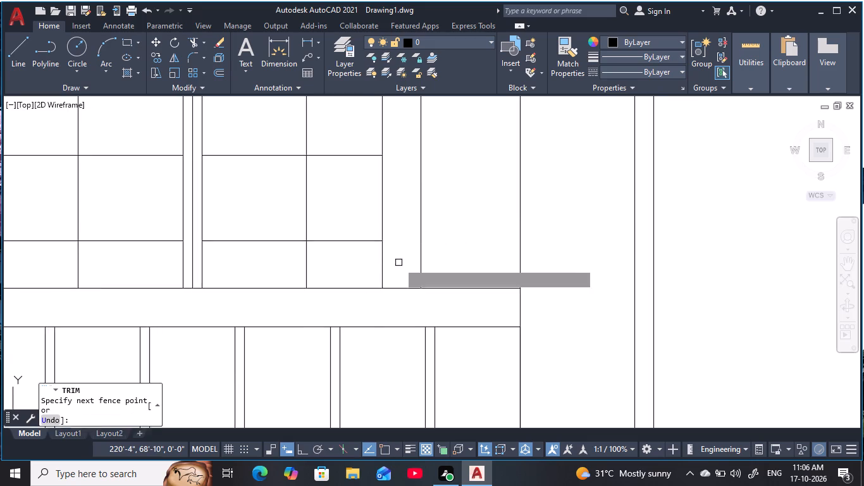
pyautogui.scroll(-2, 400, 256)
pyautogui.moveTo(403, 254); pyautogui.dragTo(448, 327, button='middle')
pyautogui.scroll(-1, 448, 322)
pyautogui.press('Escape')
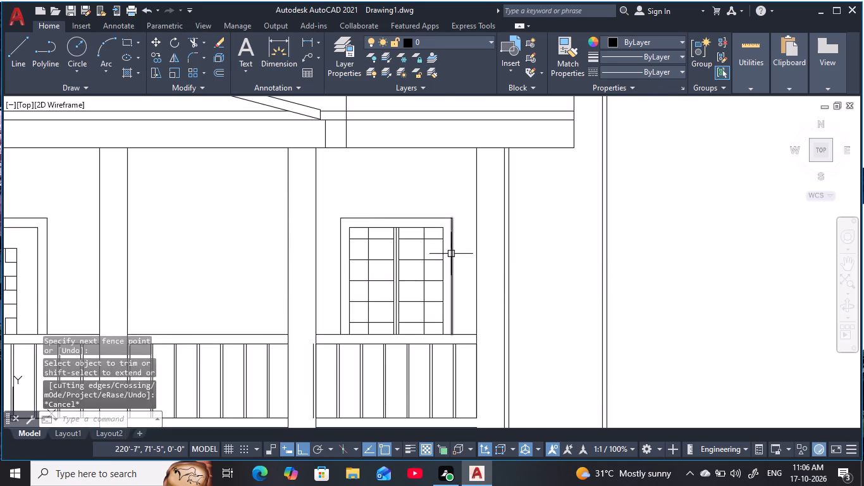
pyautogui.press('Escape')
pyautogui.press('Escape')
pyautogui.press('Escape')
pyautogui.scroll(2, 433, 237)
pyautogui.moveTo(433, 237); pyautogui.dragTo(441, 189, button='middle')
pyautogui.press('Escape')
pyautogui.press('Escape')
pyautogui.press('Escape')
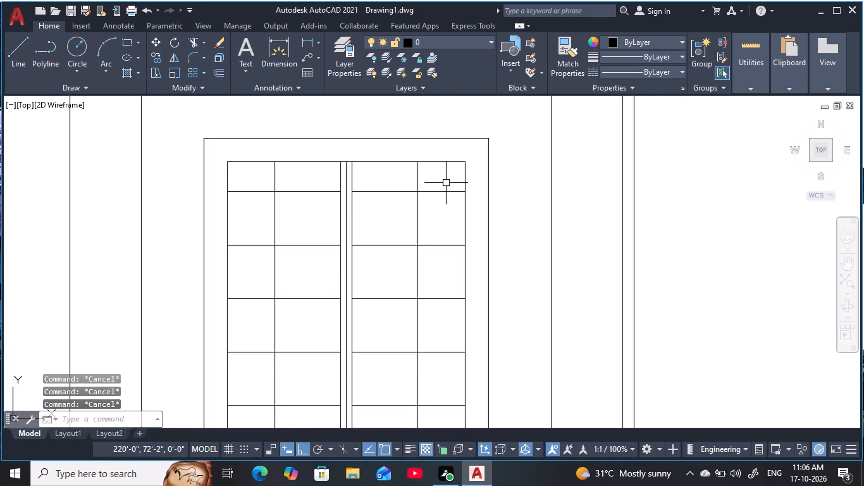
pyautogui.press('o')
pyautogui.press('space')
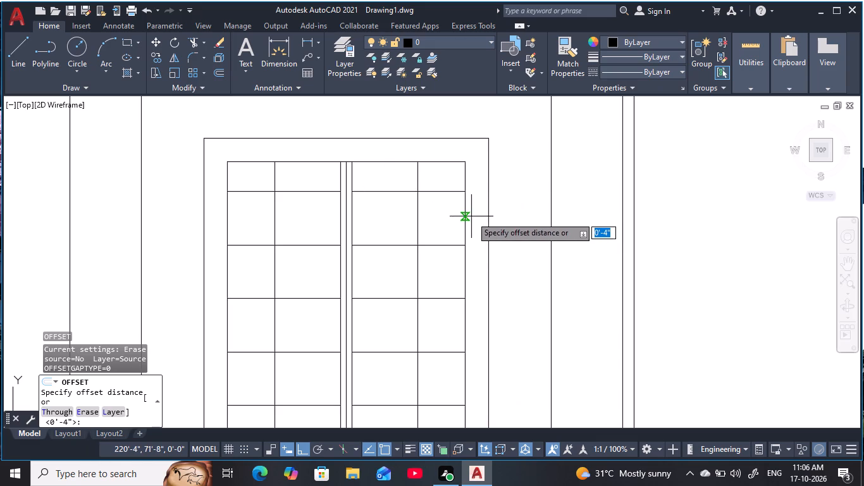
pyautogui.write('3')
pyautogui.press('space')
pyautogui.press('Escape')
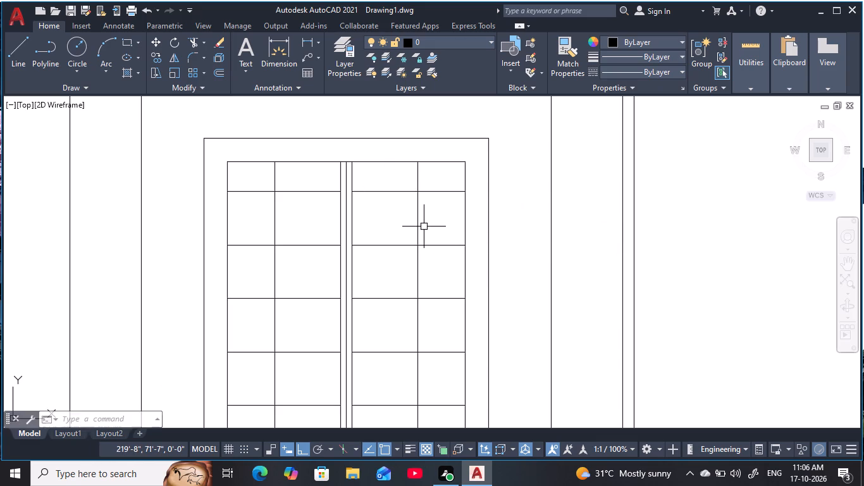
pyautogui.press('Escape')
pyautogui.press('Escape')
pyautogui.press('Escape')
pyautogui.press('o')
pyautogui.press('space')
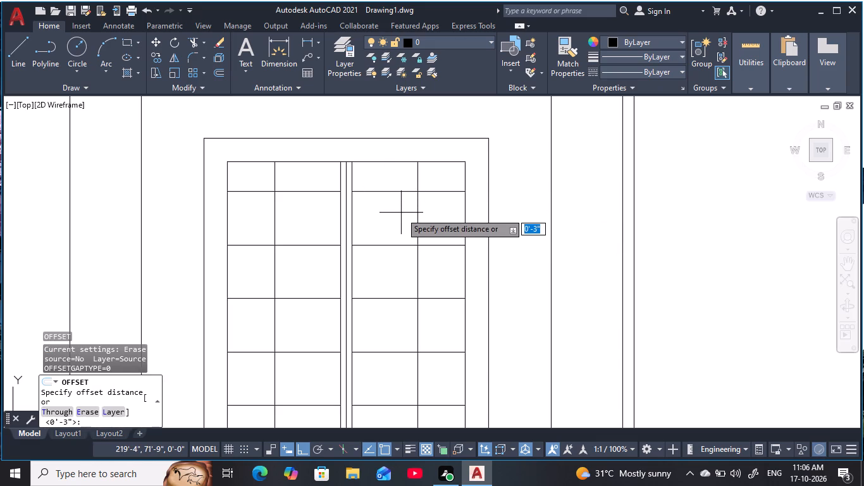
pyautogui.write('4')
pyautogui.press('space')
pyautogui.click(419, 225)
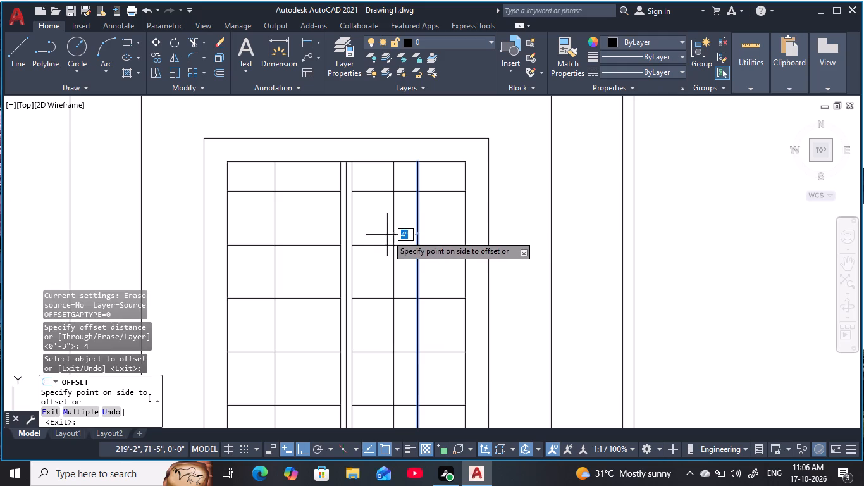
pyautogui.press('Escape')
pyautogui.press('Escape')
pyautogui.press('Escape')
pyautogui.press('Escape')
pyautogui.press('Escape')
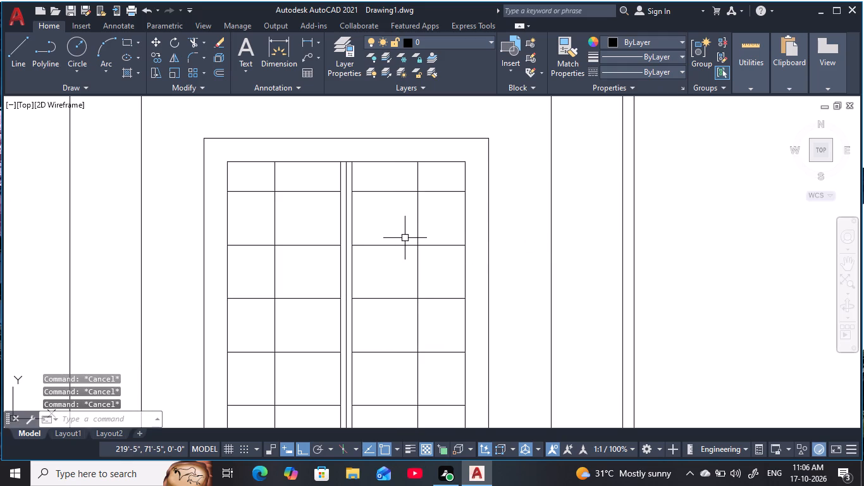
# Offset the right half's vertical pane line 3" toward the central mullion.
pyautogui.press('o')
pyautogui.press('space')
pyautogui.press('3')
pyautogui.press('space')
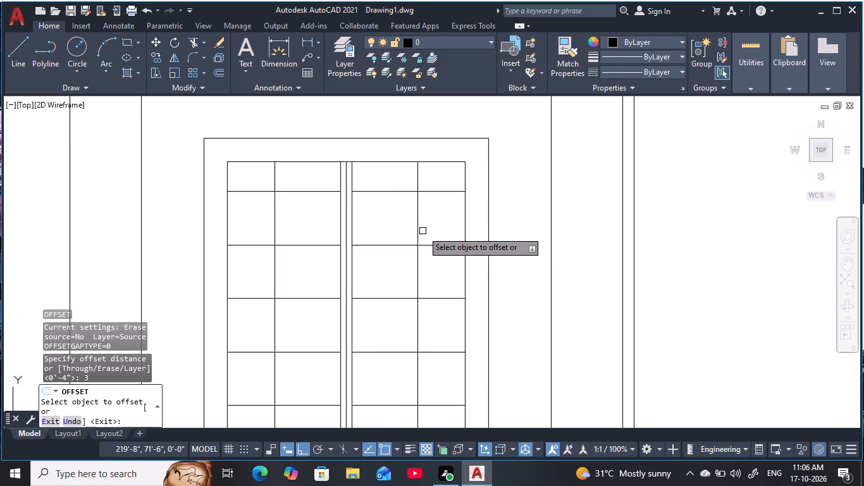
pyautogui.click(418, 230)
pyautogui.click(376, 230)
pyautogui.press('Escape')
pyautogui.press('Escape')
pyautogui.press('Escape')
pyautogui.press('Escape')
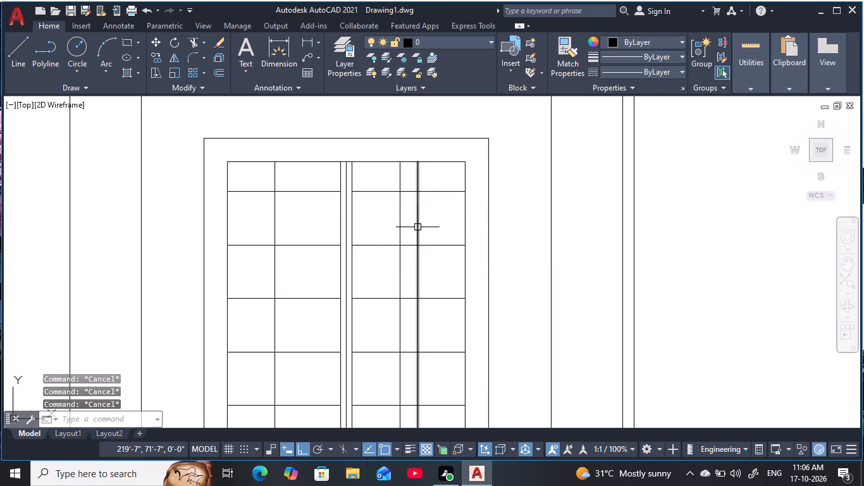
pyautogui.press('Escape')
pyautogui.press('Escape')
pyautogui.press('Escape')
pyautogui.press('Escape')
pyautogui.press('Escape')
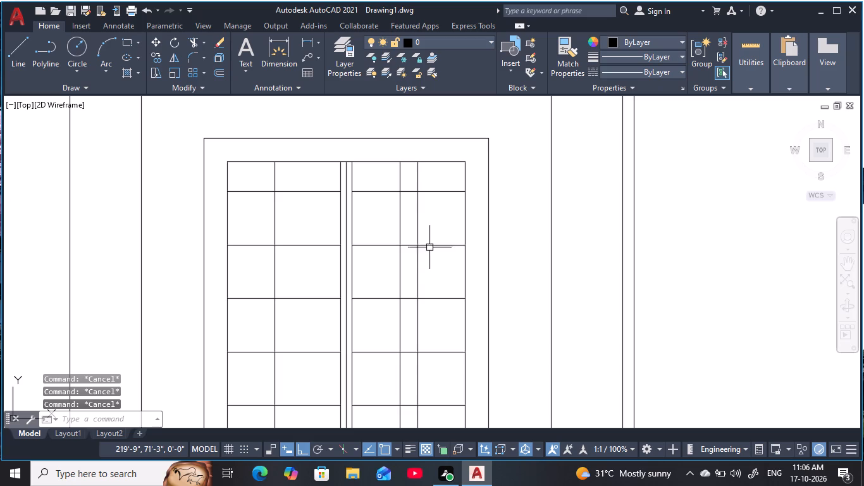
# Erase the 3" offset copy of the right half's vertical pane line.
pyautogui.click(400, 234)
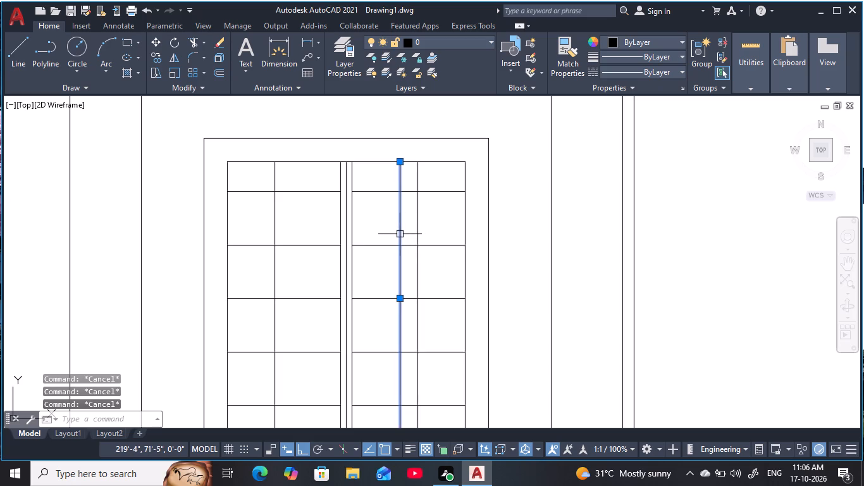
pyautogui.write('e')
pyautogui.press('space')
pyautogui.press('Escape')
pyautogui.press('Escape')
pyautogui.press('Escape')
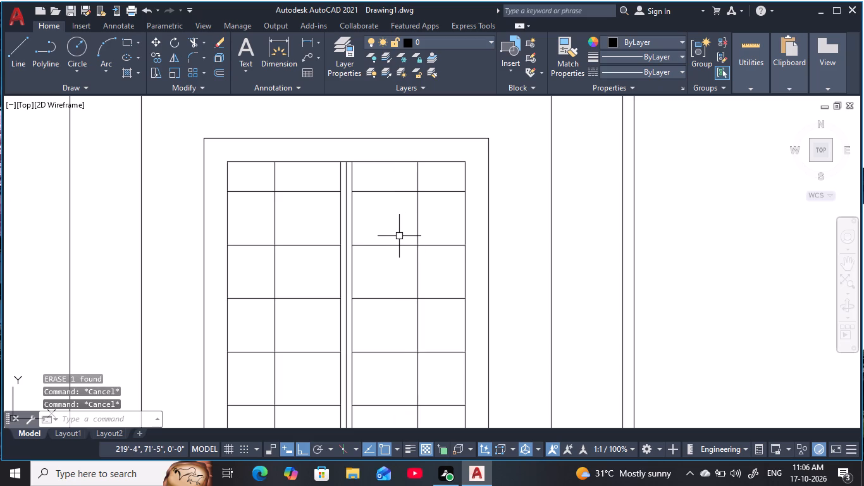
# Offset the right half's vertical pane line 2" toward the central mullion.
pyautogui.write('o')
pyautogui.press('space')
pyautogui.press('2')
pyautogui.press('space')
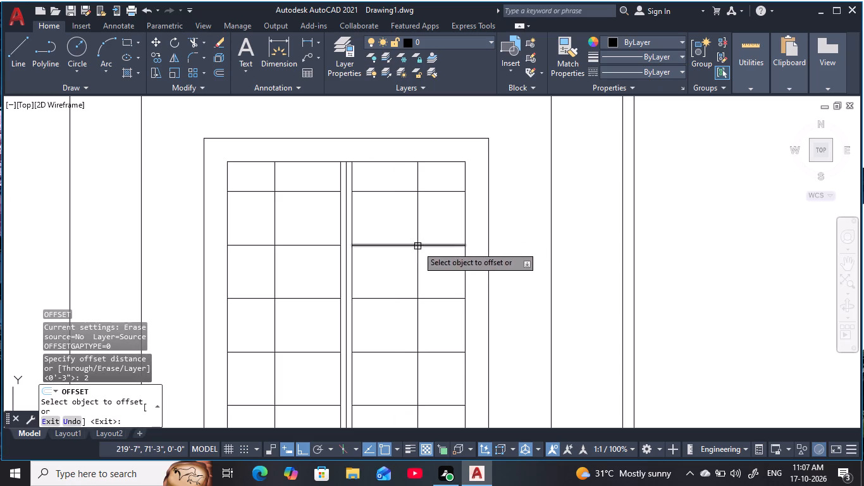
pyautogui.click(416, 236)
pyautogui.click(389, 232)
pyautogui.press('Escape')
pyautogui.press('Escape')
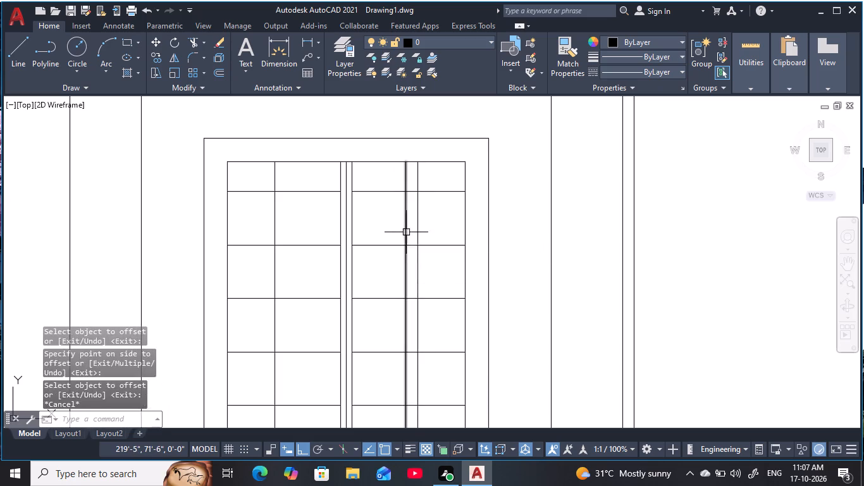
# Erase the right half's original vertical pane line, keeping its 2" offset copy.
pyautogui.press('Escape')
pyautogui.click(423, 230)
pyautogui.click(414, 235)
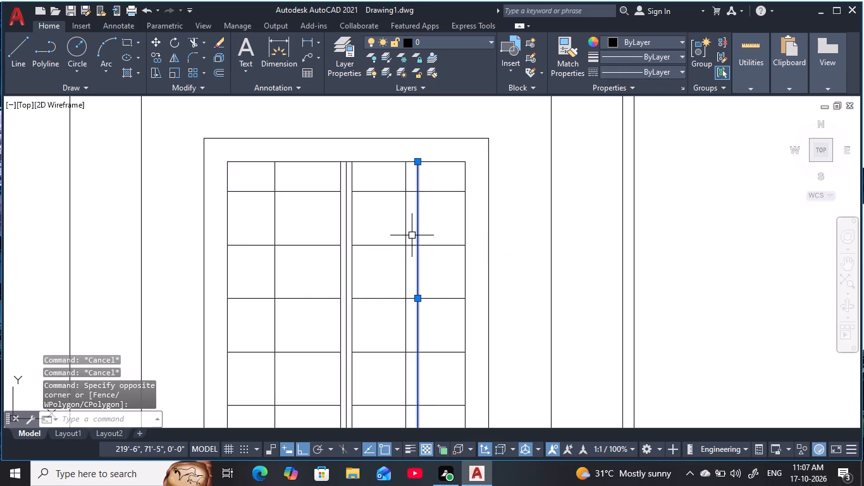
pyautogui.write('e')
pyautogui.press('space')
pyautogui.press('Escape')
pyautogui.press('Escape')
pyautogui.press('Escape')
pyautogui.press('Escape')
# Offset the left half's vertical pane line 2" toward the central mullion.
pyautogui.press('o')
pyautogui.press('space')
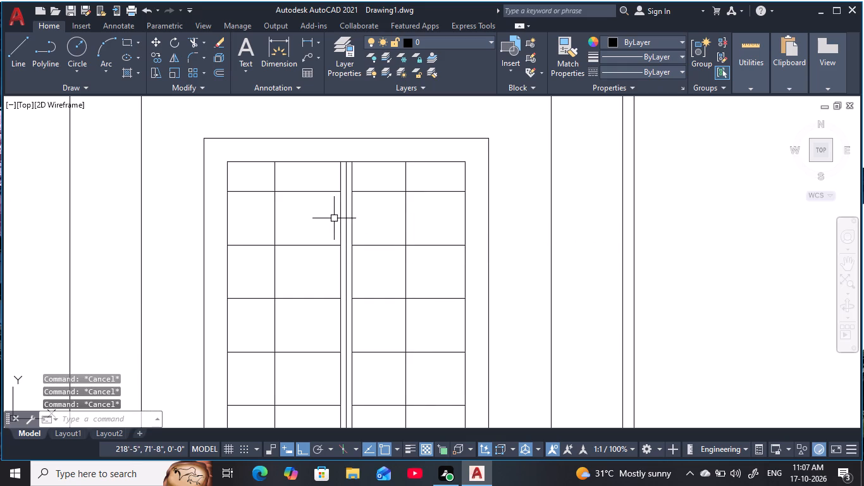
pyautogui.write('2')
pyautogui.press('space')
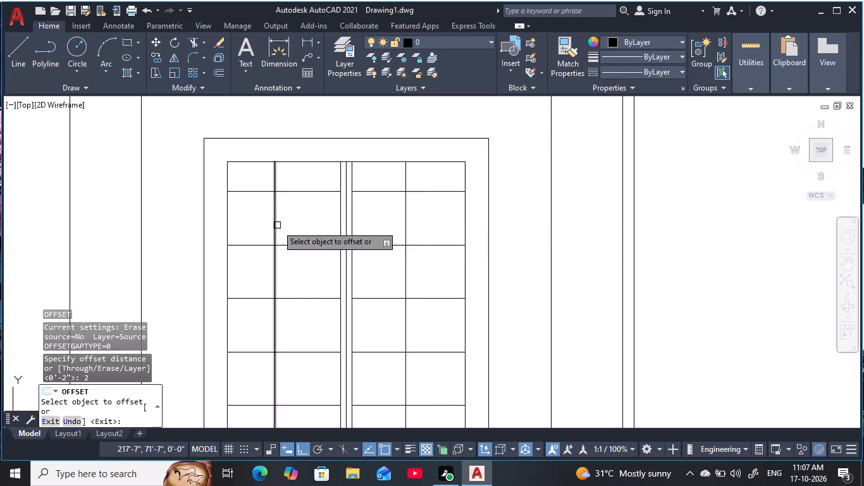
pyautogui.click(276, 225)
pyautogui.click(326, 228)
pyautogui.press('Escape')
pyautogui.press('Escape')
pyautogui.press('Escape')
pyautogui.press('Escape')
# Erase the left half's original vertical pane line, keeping its 2" offset copy.
pyautogui.click(275, 230)
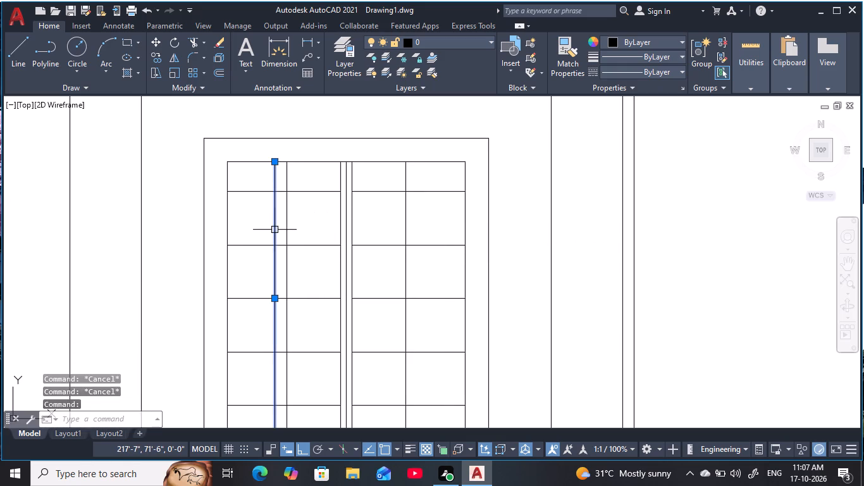
pyautogui.write('e')
pyautogui.press('space')
pyautogui.press('Escape')
# Examine the window's pane divisions in relation to the neighbouring upper-floor bays and door.
pyautogui.scroll(-1, 317, 239)
pyautogui.moveTo(318, 239); pyautogui.dragTo(312, 229, button='middle')
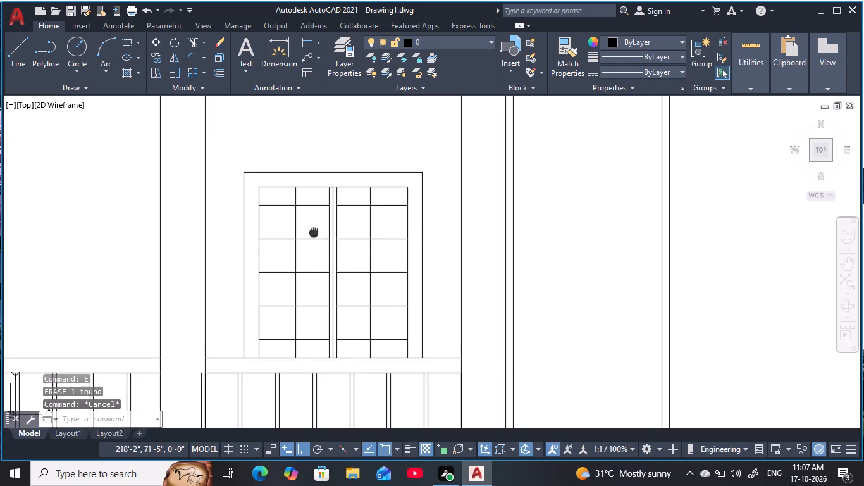
pyautogui.moveTo(312, 229); pyautogui.dragTo(303, 196, button='middle')
pyautogui.scroll(-2, 312, 202)
pyautogui.moveTo(316, 208); pyautogui.dragTo(305, 202, button='middle')
pyautogui.scroll(1, 342, 200)
pyautogui.moveTo(342, 197); pyautogui.dragTo(389, 180, button='middle')
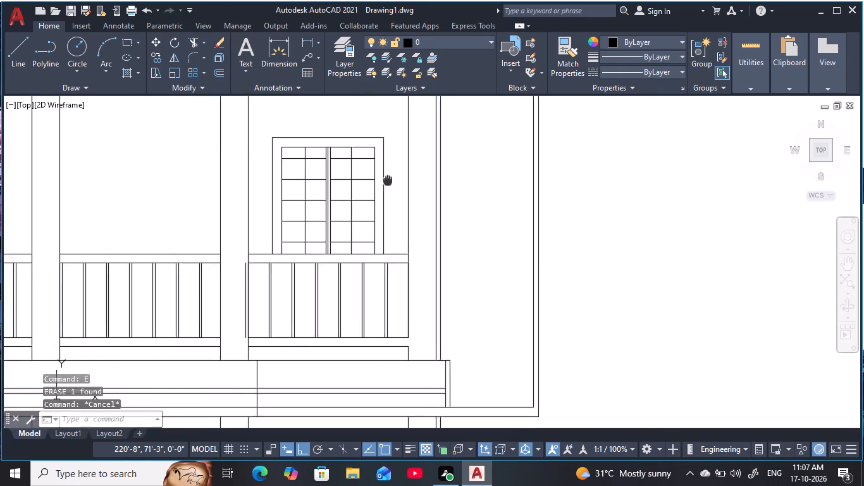
pyautogui.moveTo(389, 180); pyautogui.dragTo(500, 186, button='middle')
pyautogui.moveTo(500, 187); pyautogui.dragTo(469, 172, button='middle')
pyautogui.scroll(-1, 483, 176)
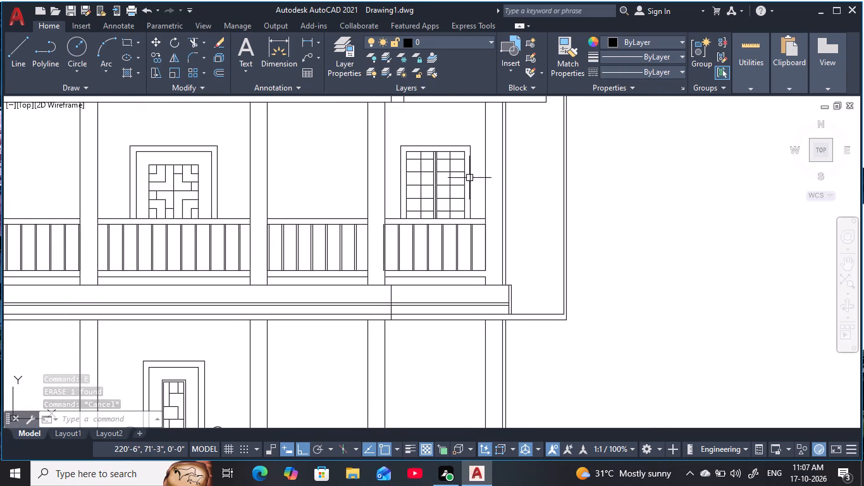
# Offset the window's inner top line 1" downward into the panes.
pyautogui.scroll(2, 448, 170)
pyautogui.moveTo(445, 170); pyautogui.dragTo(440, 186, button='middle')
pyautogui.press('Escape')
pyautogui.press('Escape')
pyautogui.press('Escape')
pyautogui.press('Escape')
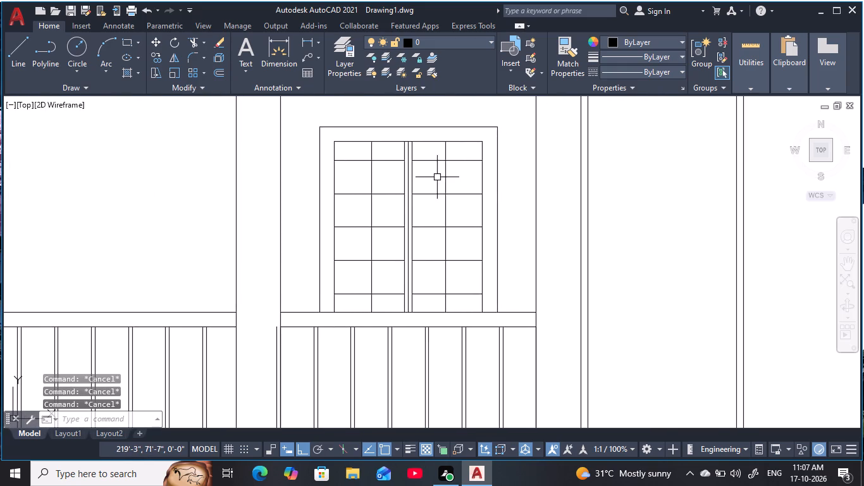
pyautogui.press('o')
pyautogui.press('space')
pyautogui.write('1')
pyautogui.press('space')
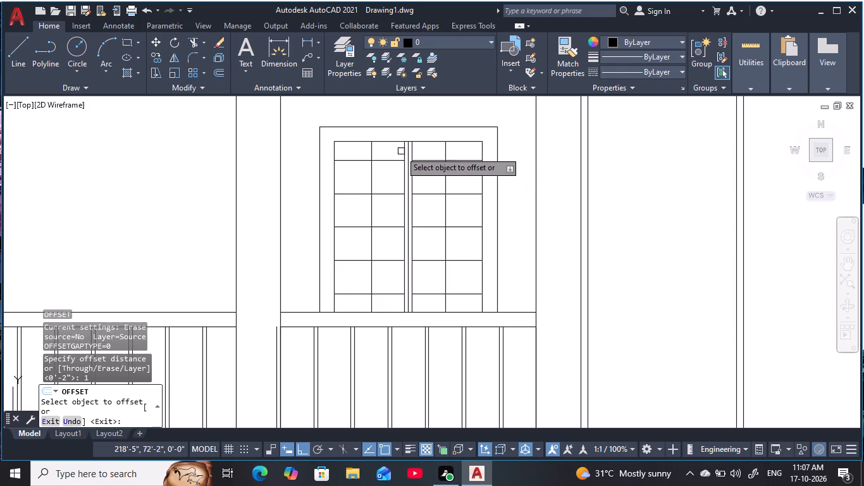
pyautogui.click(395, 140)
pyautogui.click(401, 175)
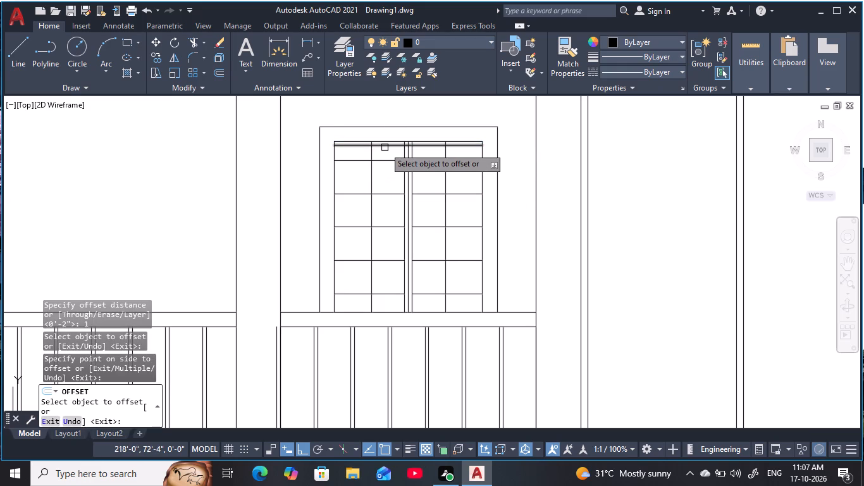
# Offset the window's inner left, right and top frame lines 1" outward into the frame strip.
pyautogui.click(336, 180)
pyautogui.click(321, 185)
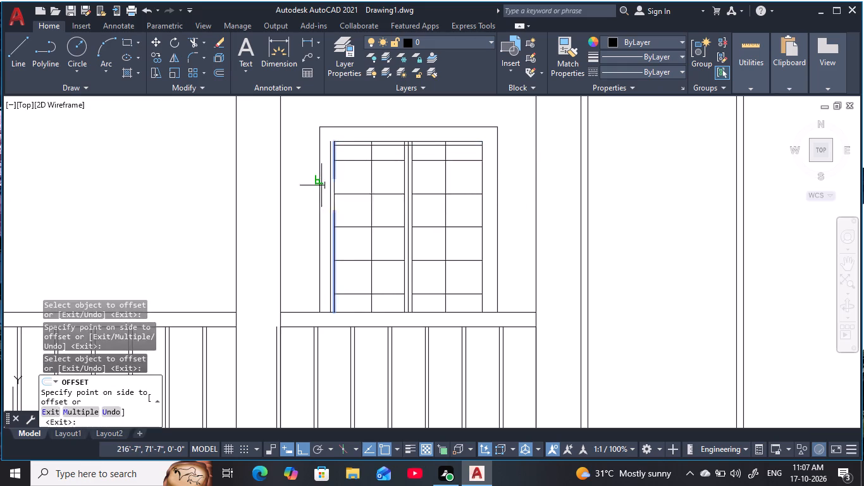
pyautogui.click(481, 181)
pyautogui.click(500, 182)
pyautogui.scroll(1, 447, 147)
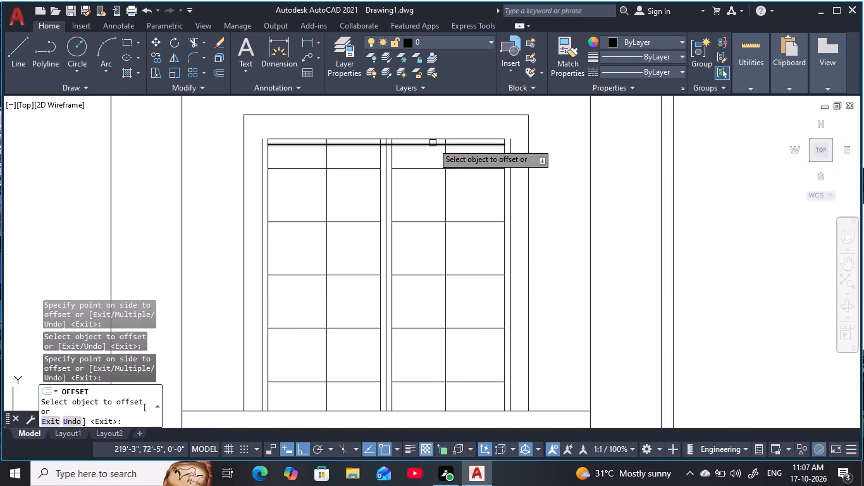
pyautogui.click(432, 140)
pyautogui.click(430, 126)
pyautogui.press('Escape')
pyautogui.press('Escape')
pyautogui.press('Escape')
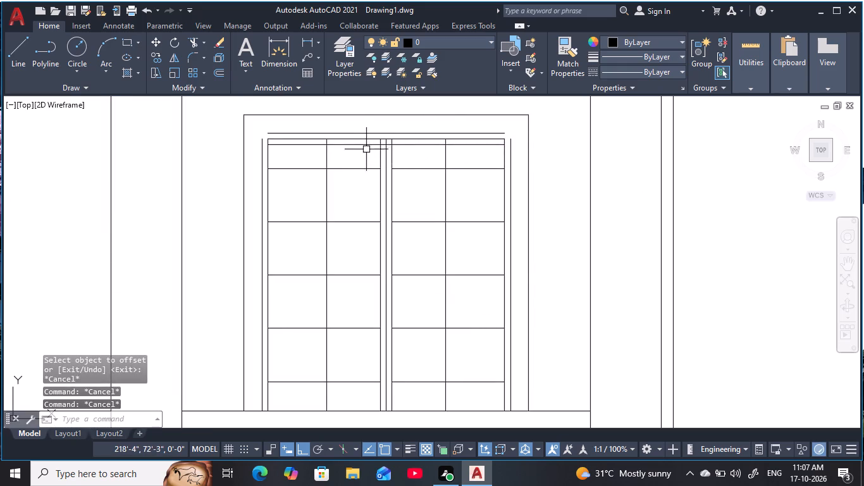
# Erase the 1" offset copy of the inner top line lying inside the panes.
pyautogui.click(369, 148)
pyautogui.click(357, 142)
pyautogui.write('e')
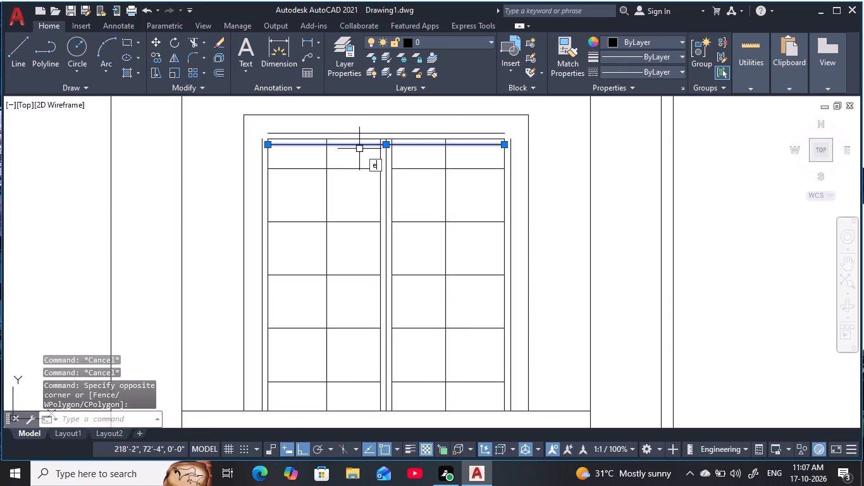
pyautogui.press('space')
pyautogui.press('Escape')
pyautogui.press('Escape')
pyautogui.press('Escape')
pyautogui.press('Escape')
# Fillet the 1" outward offset lines at radius 0 to close both upper corners of the inner frame.
pyautogui.press('f')
pyautogui.press('space')
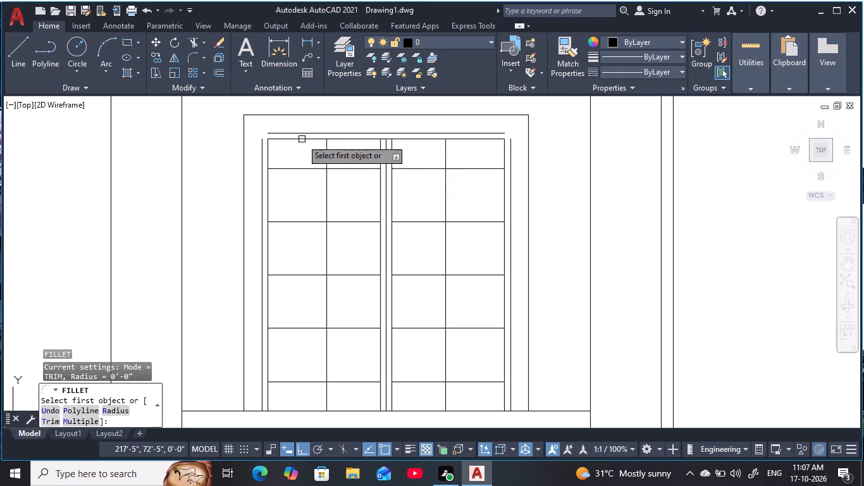
pyautogui.click(283, 130)
pyautogui.click(261, 153)
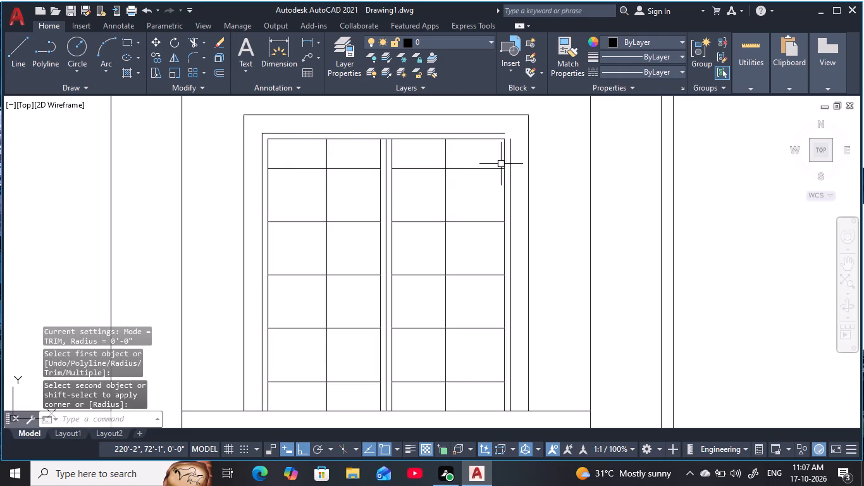
pyautogui.press('space')
pyautogui.click(495, 134)
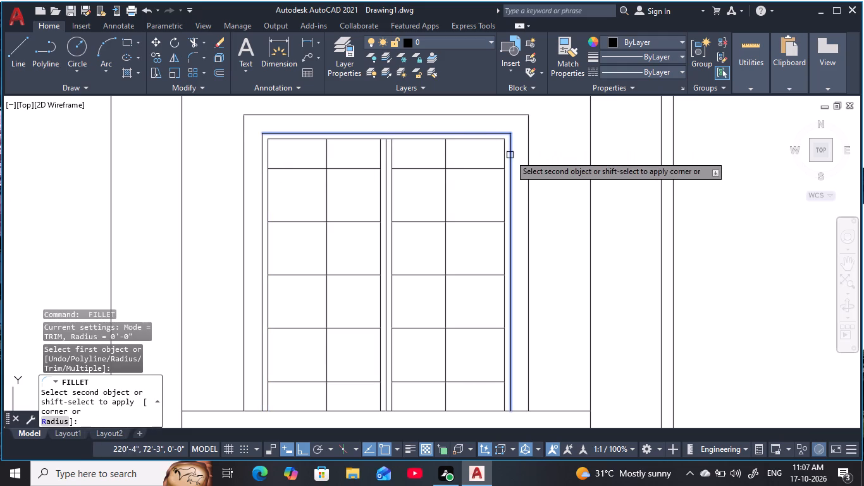
pyautogui.click(512, 157)
pyautogui.press('Escape')
pyautogui.press('Escape')
# Examine the detailed window within the whole building elevation and the upper-floor bays still without windows.
pyautogui.scroll(-2, 445, 227)
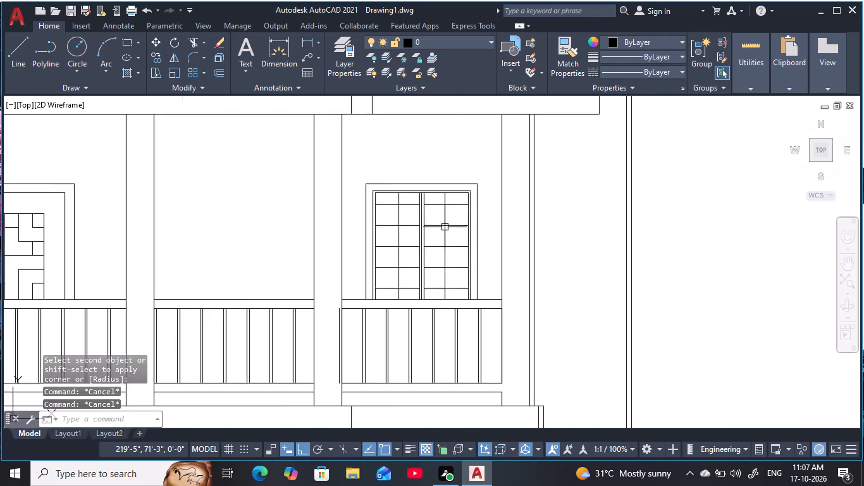
pyautogui.moveTo(446, 227); pyautogui.dragTo(472, 182, button='middle')
pyautogui.press('Escape')
pyautogui.scroll(-1, 460, 189)
pyautogui.moveTo(459, 189); pyautogui.dragTo(483, 223, button='middle')
pyautogui.scroll(-1, 489, 221)
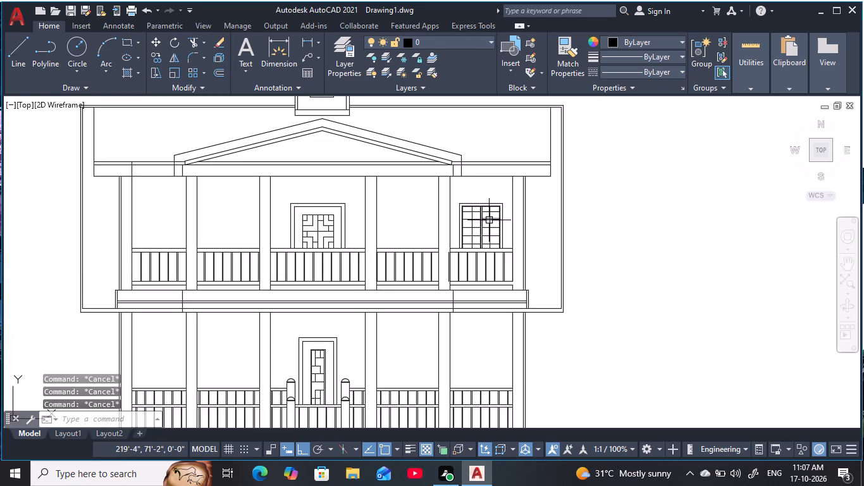
pyautogui.moveTo(489, 220); pyautogui.dragTo(486, 213, button='middle')
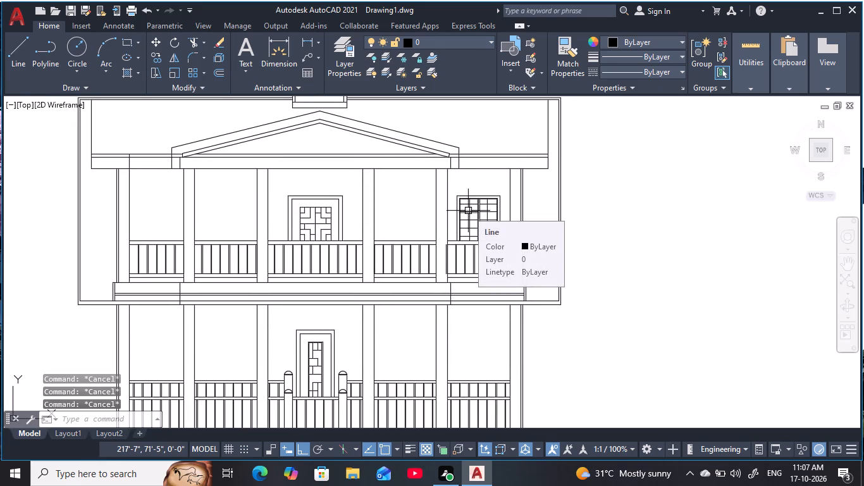
pyautogui.press('Escape')
pyautogui.press('Escape')
pyautogui.press('Escape')
pyautogui.press('Escape')
pyautogui.moveTo(419, 232); pyautogui.dragTo(426, 228, button='middle')
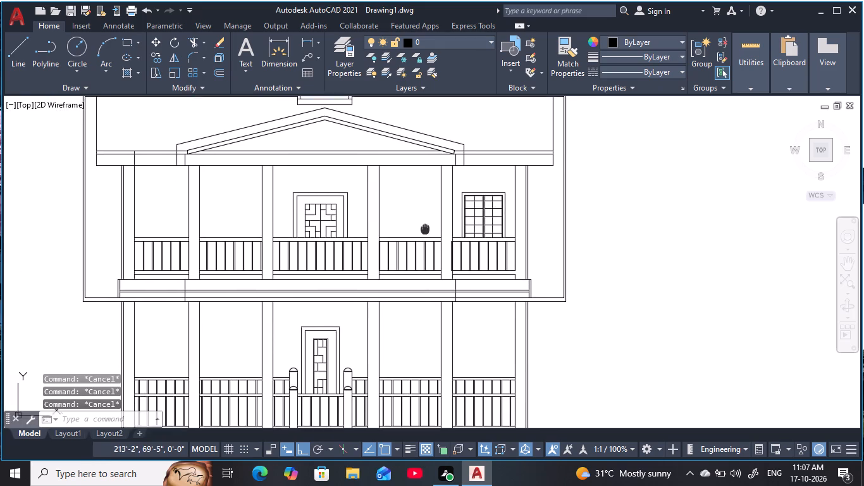
pyautogui.moveTo(426, 228); pyautogui.dragTo(428, 228, button='middle')
pyautogui.scroll(1, 421, 213)
pyautogui.moveTo(425, 217); pyautogui.dragTo(416, 256, button='middle')
pyautogui.press('Escape')
pyautogui.press('Escape')
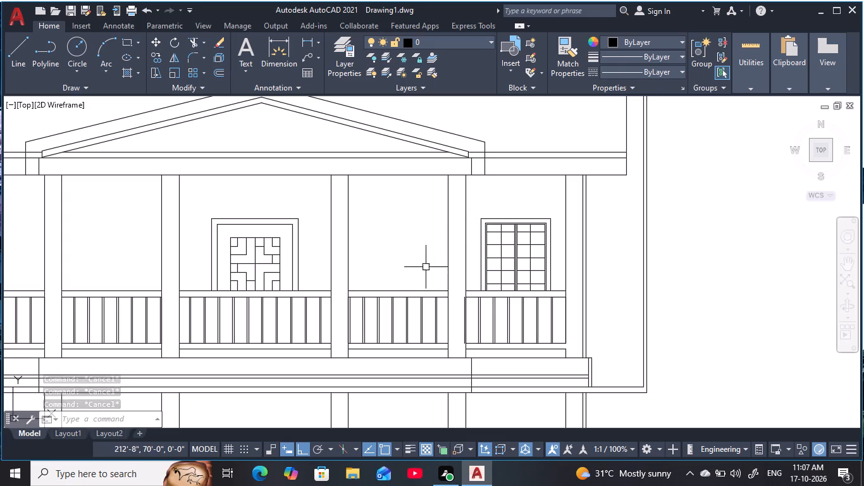
pyautogui.press('Escape')
pyautogui.press('Escape')
pyautogui.press('Escape')
pyautogui.press('Escape')
pyautogui.press('Escape')
pyautogui.press('Escape')
pyautogui.scroll(-1, 579, 320)
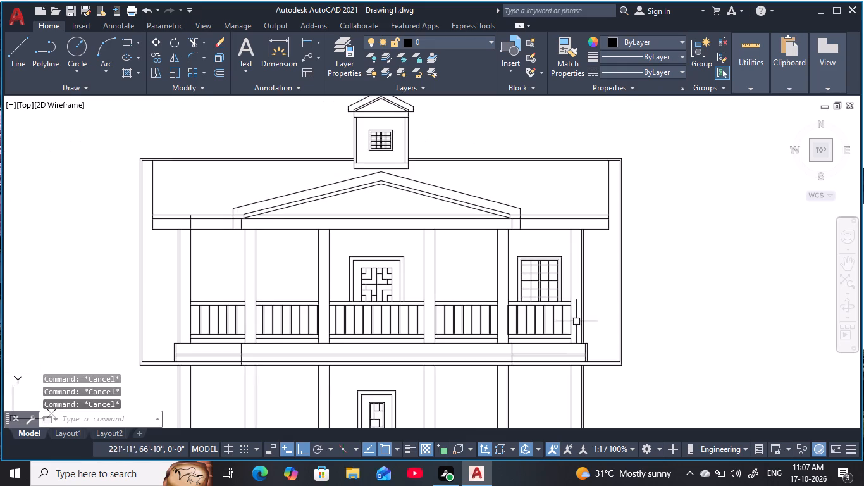
pyautogui.moveTo(575, 320); pyautogui.dragTo(555, 245, button='middle')
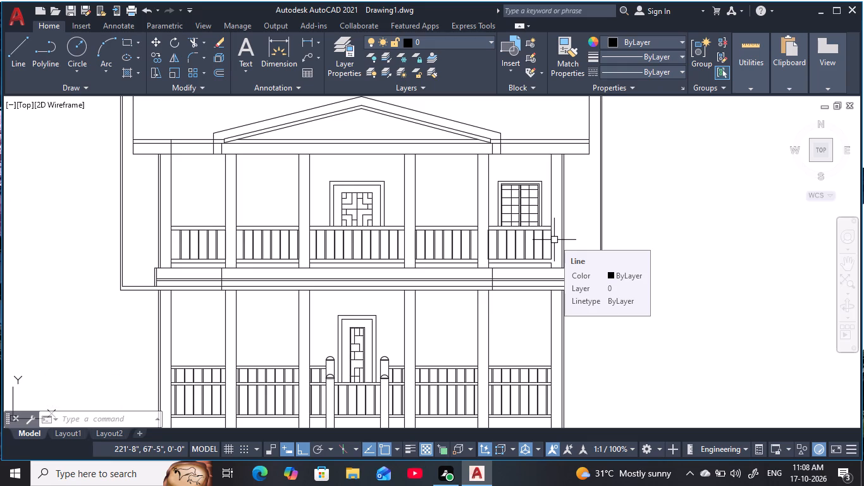
pyautogui.scroll(3, 510, 178)
pyautogui.moveTo(512, 177); pyautogui.dragTo(506, 163, button='middle')
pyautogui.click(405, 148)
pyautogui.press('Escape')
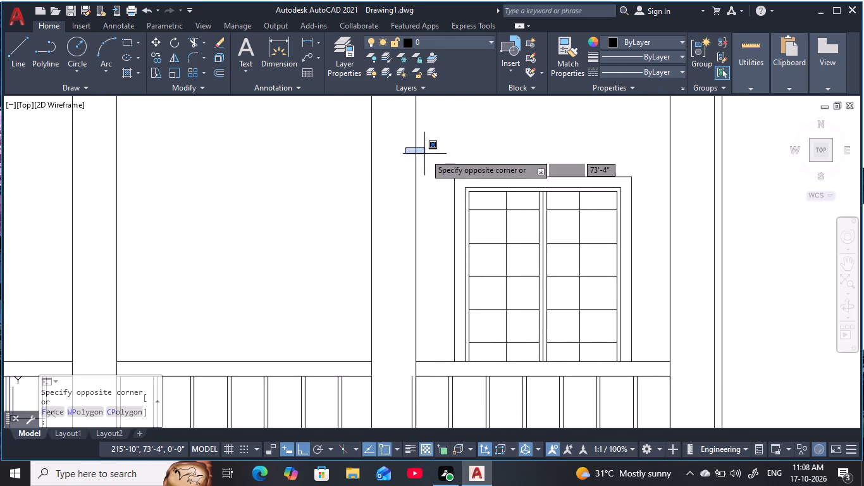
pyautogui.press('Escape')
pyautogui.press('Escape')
# Copy the complete window from its lower-left corner about 29'-7" left along the railing top into the upper leftmost bay.
pyautogui.click(440, 154)
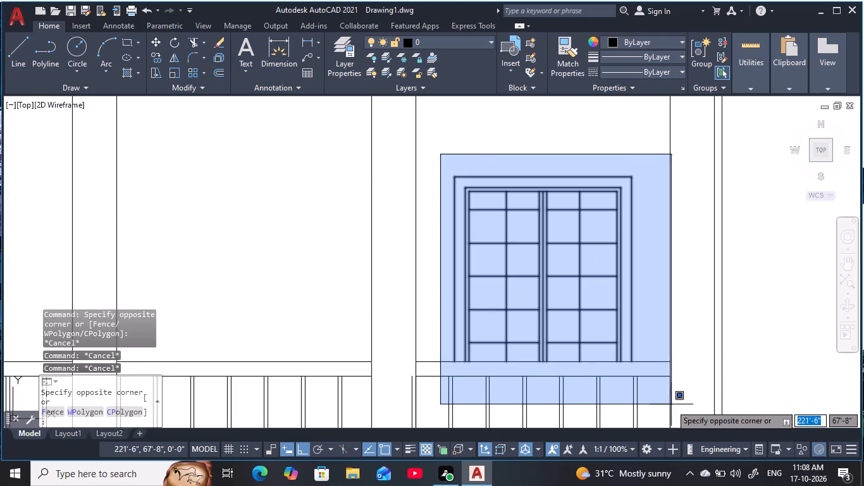
pyautogui.click(656, 368)
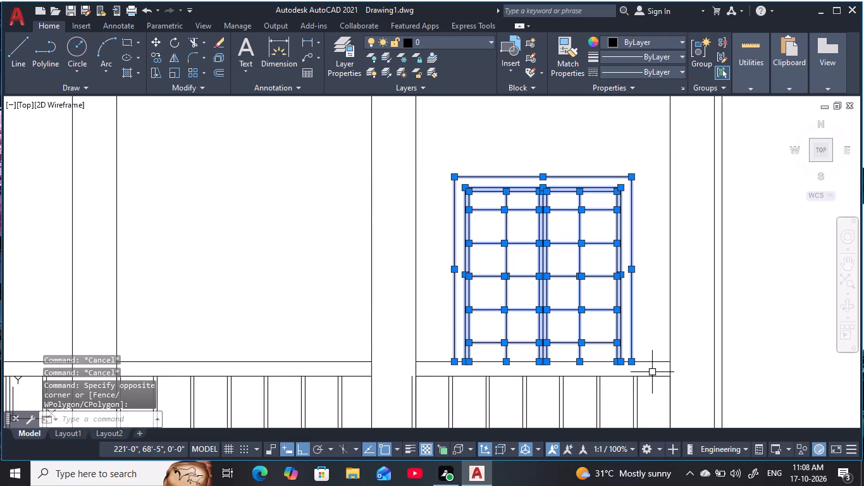
pyautogui.press('c')
pyautogui.press('o')
pyautogui.press('space')
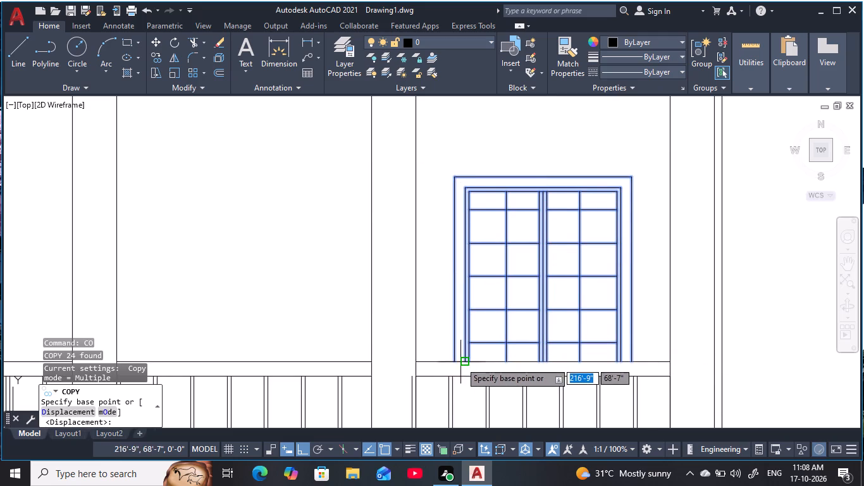
pyautogui.click(453, 359)
pyautogui.moveTo(397, 316); pyautogui.dragTo(539, 297, button='middle')
pyautogui.scroll(-4, 595, 307)
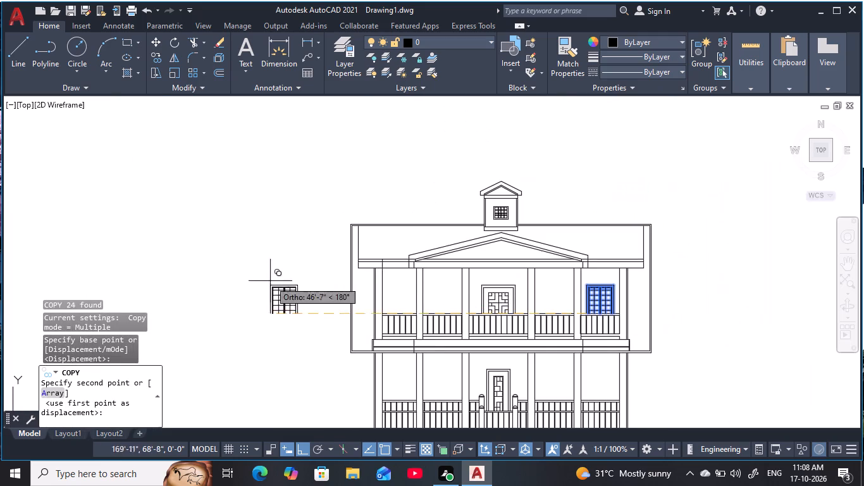
pyautogui.scroll(4, 392, 321)
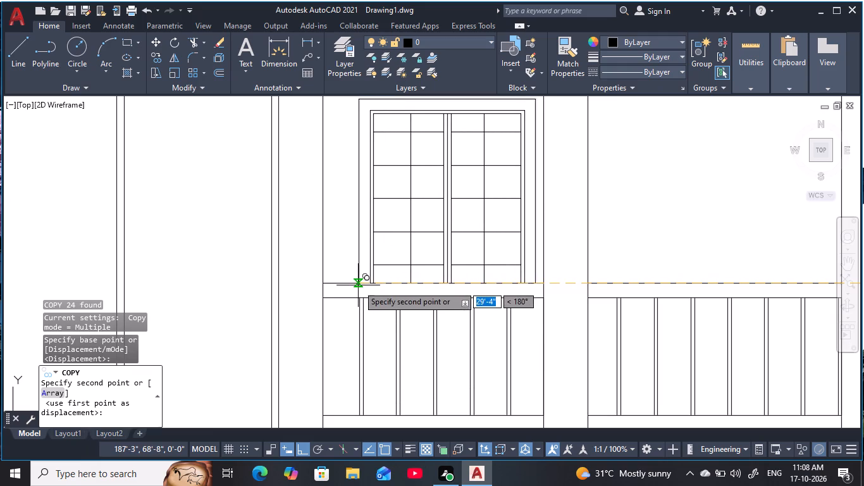
pyautogui.scroll(-1, 350, 286)
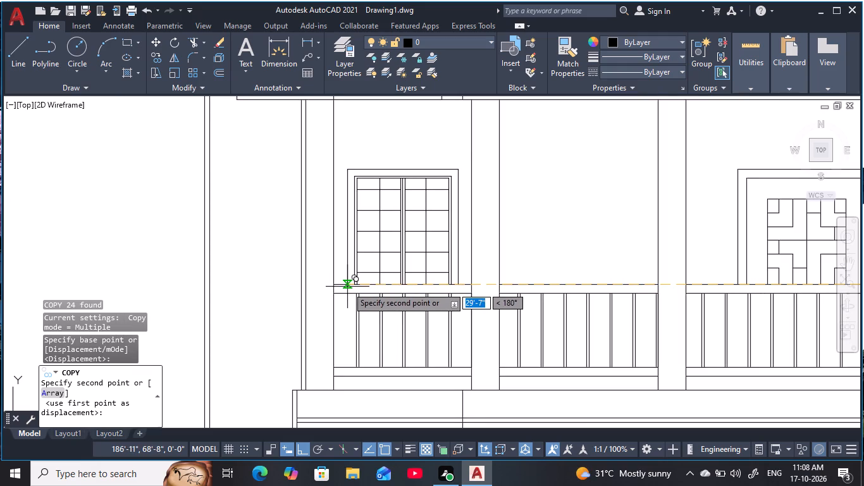
pyautogui.click(347, 287)
# Place another copy of the window about 23'-3" left of the original, on the railing top in the upper second bay from the left.
pyautogui.scroll(-2, 378, 288)
pyautogui.moveTo(386, 288); pyautogui.dragTo(366, 254, button='middle')
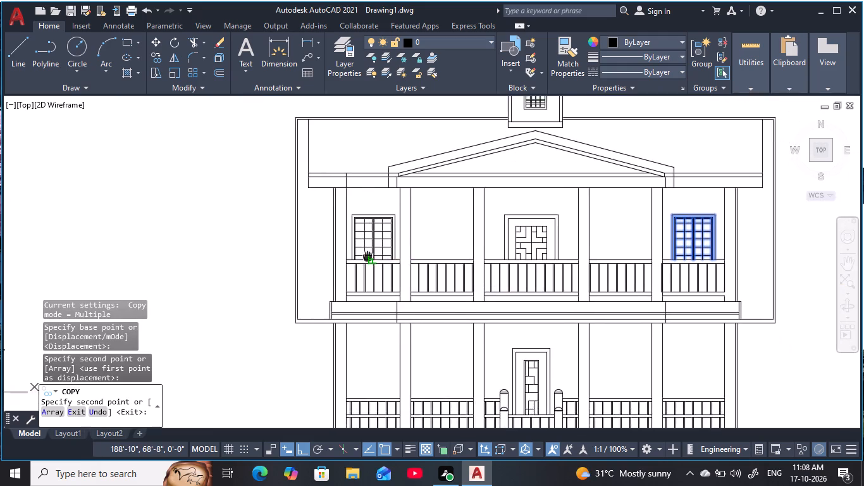
pyautogui.moveTo(366, 254); pyautogui.dragTo(334, 237, button='middle')
pyautogui.scroll(3, 376, 234)
pyautogui.scroll(-2, 381, 236)
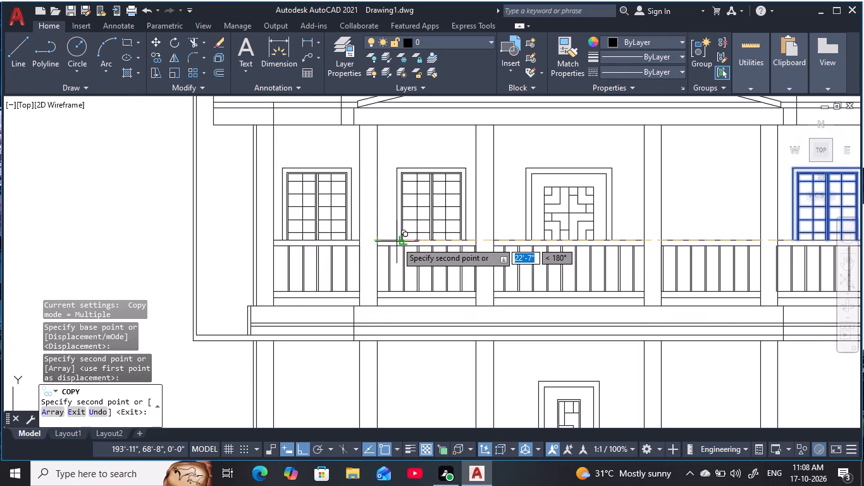
pyautogui.scroll(1, 398, 242)
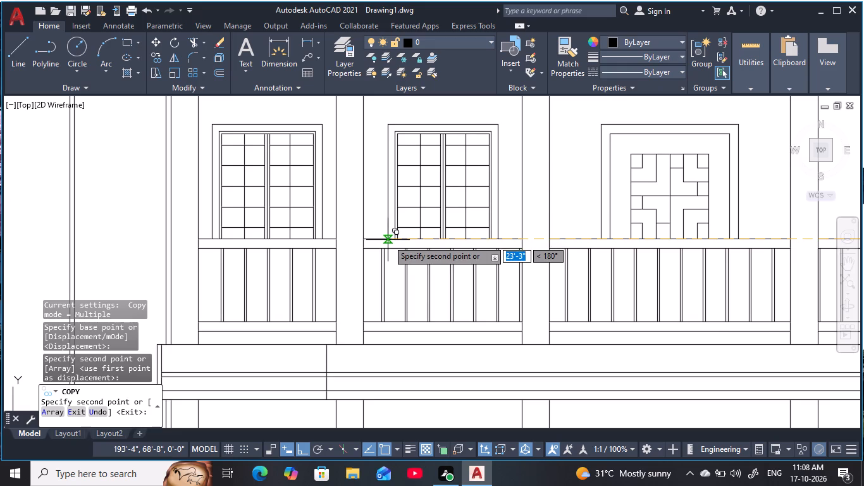
pyautogui.click(386, 240)
pyautogui.scroll(-3, 395, 242)
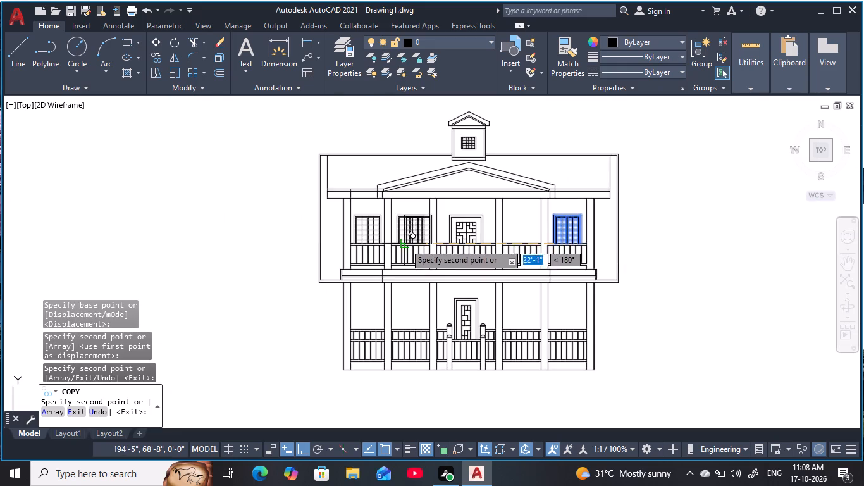
# Place another copy of the window about 6'-9" left of the original, on the railing top in the upper fourth bay from the left.
pyautogui.moveTo(405, 244); pyautogui.dragTo(359, 243, button='middle')
pyautogui.scroll(4, 467, 240)
pyautogui.scroll(-2, 456, 246)
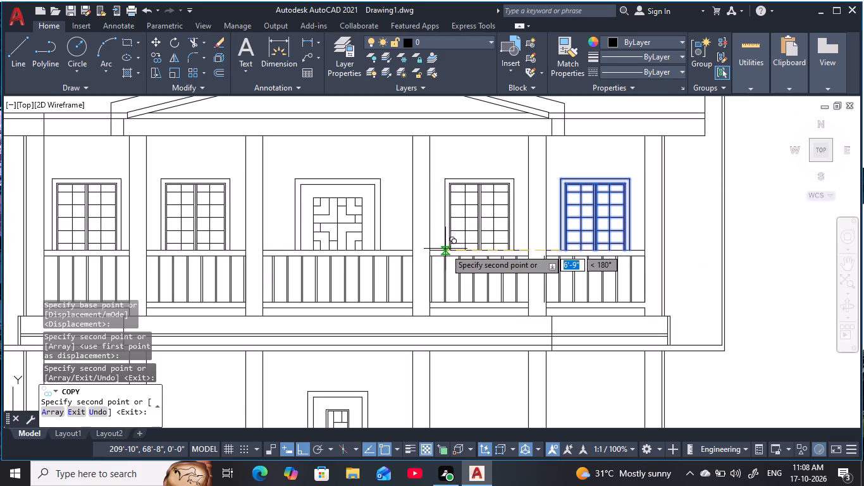
pyautogui.click(445, 249)
pyautogui.scroll(-2, 441, 256)
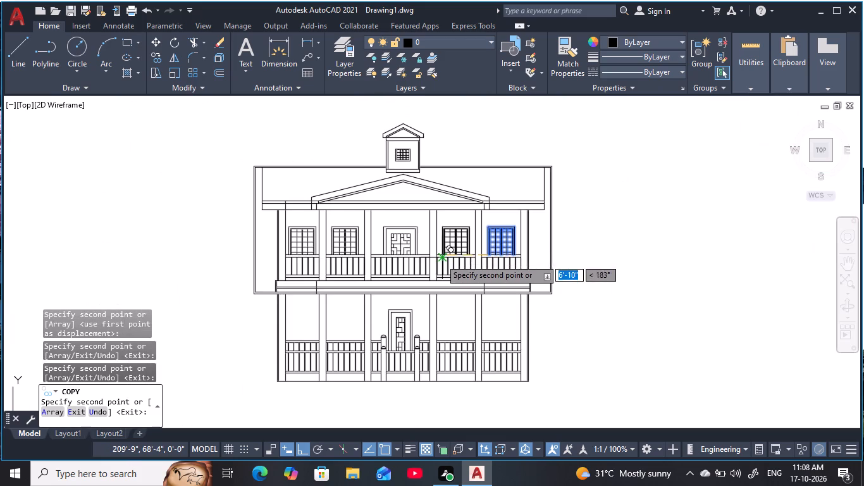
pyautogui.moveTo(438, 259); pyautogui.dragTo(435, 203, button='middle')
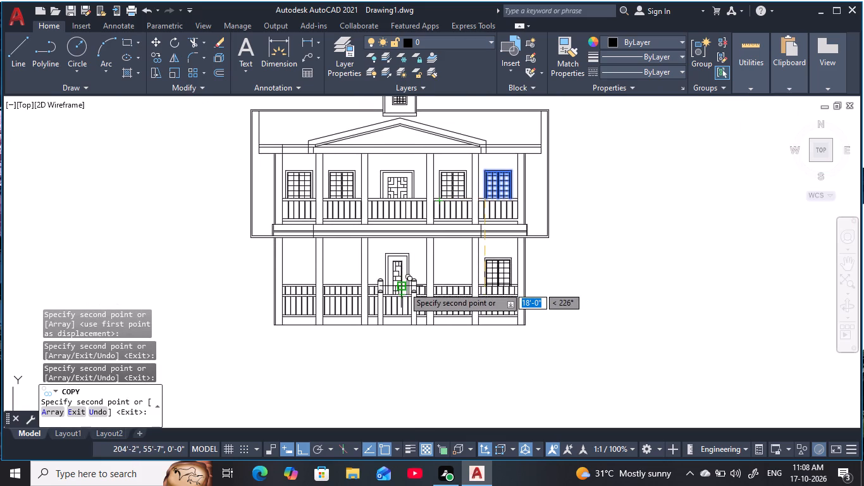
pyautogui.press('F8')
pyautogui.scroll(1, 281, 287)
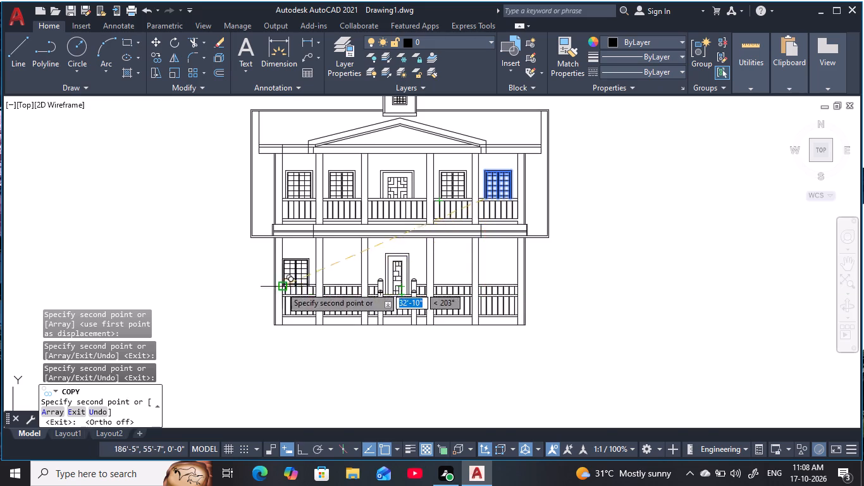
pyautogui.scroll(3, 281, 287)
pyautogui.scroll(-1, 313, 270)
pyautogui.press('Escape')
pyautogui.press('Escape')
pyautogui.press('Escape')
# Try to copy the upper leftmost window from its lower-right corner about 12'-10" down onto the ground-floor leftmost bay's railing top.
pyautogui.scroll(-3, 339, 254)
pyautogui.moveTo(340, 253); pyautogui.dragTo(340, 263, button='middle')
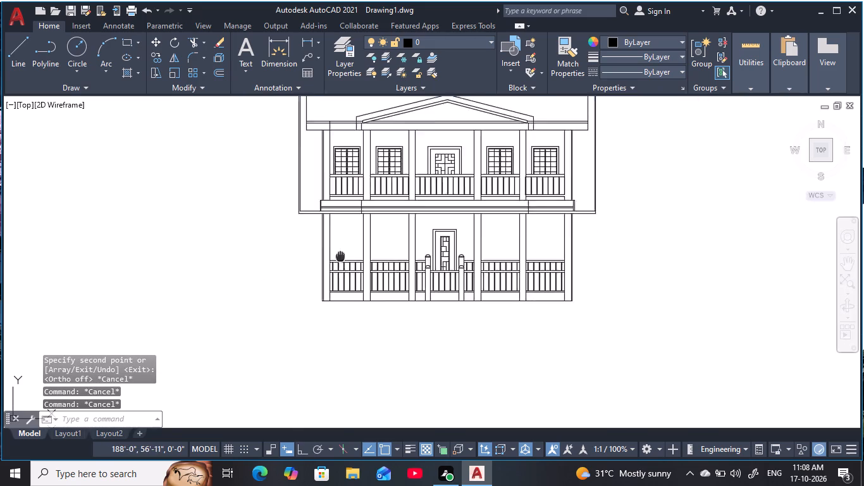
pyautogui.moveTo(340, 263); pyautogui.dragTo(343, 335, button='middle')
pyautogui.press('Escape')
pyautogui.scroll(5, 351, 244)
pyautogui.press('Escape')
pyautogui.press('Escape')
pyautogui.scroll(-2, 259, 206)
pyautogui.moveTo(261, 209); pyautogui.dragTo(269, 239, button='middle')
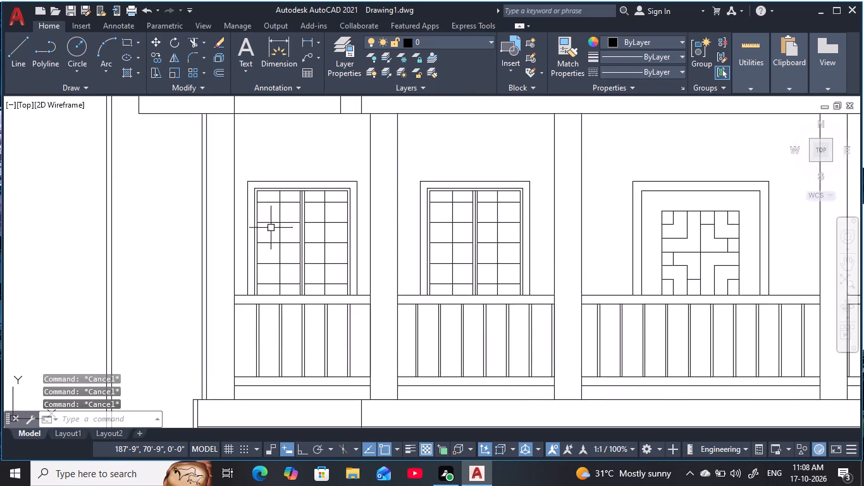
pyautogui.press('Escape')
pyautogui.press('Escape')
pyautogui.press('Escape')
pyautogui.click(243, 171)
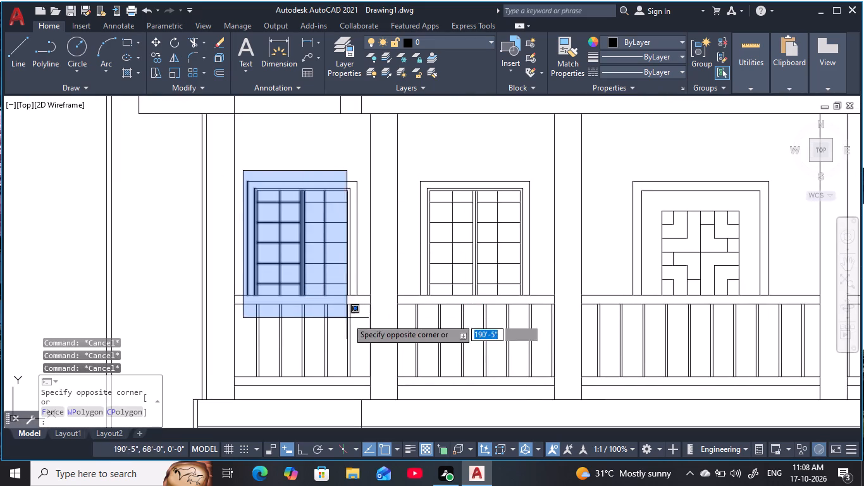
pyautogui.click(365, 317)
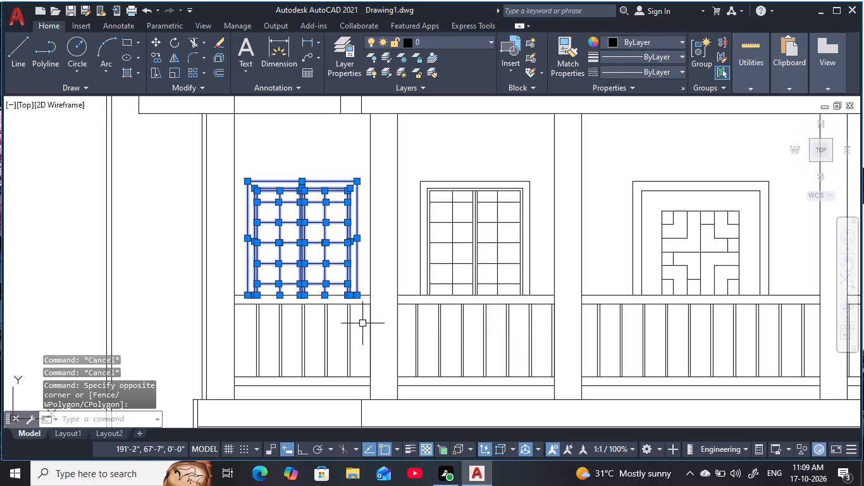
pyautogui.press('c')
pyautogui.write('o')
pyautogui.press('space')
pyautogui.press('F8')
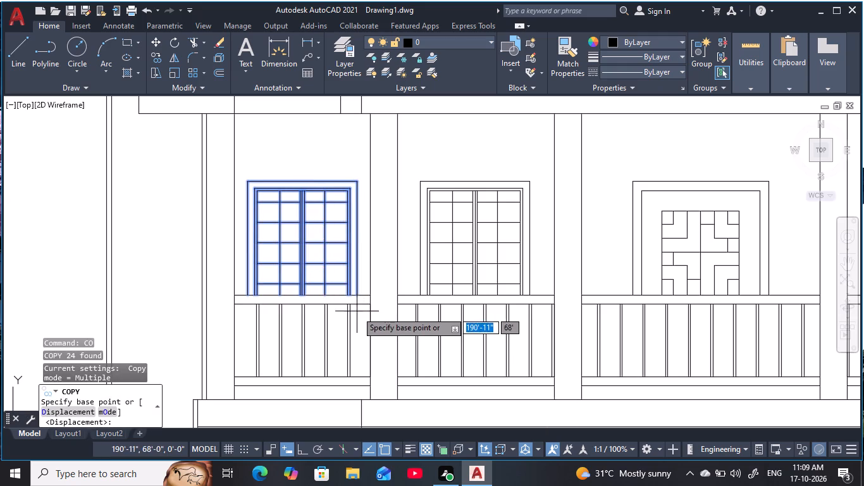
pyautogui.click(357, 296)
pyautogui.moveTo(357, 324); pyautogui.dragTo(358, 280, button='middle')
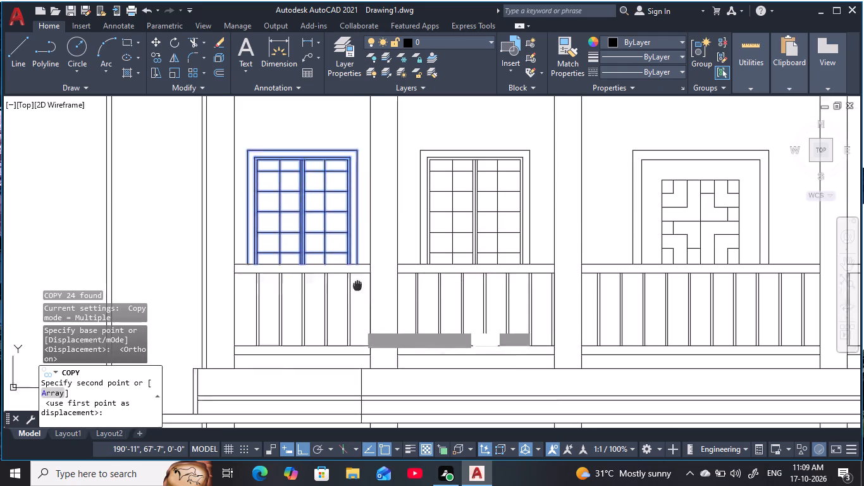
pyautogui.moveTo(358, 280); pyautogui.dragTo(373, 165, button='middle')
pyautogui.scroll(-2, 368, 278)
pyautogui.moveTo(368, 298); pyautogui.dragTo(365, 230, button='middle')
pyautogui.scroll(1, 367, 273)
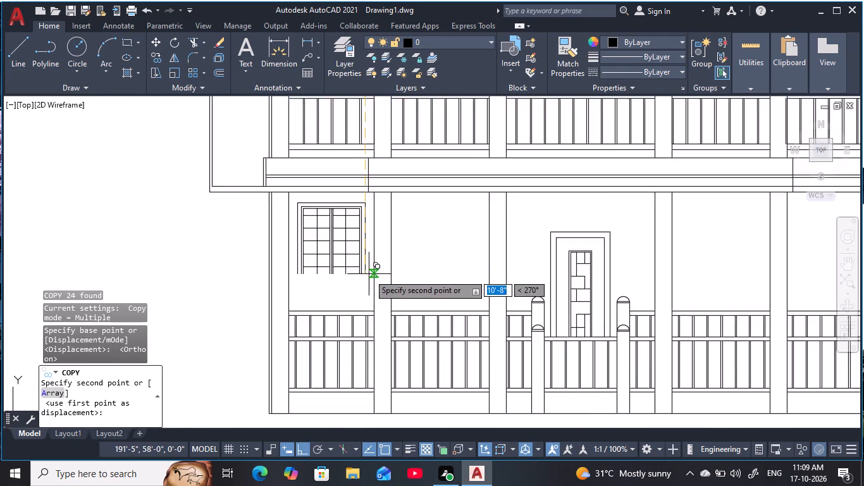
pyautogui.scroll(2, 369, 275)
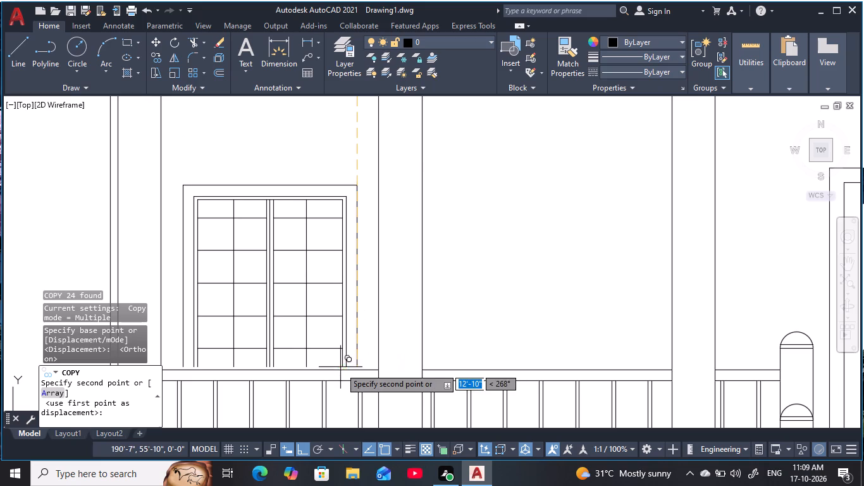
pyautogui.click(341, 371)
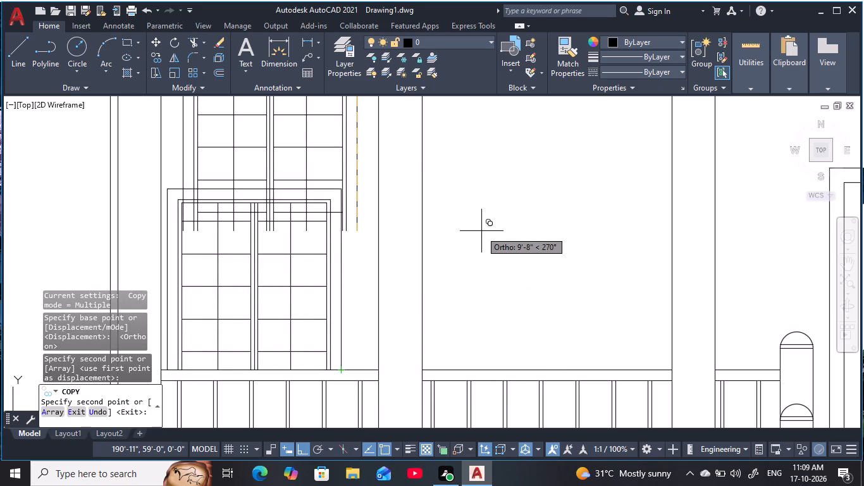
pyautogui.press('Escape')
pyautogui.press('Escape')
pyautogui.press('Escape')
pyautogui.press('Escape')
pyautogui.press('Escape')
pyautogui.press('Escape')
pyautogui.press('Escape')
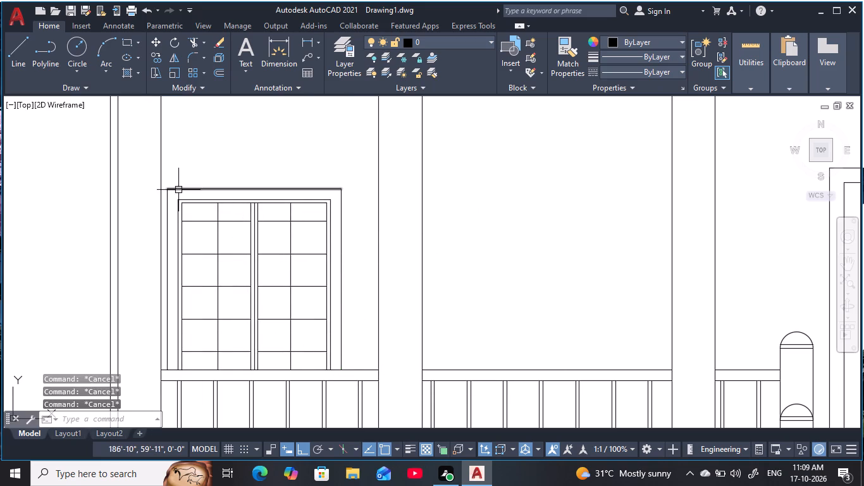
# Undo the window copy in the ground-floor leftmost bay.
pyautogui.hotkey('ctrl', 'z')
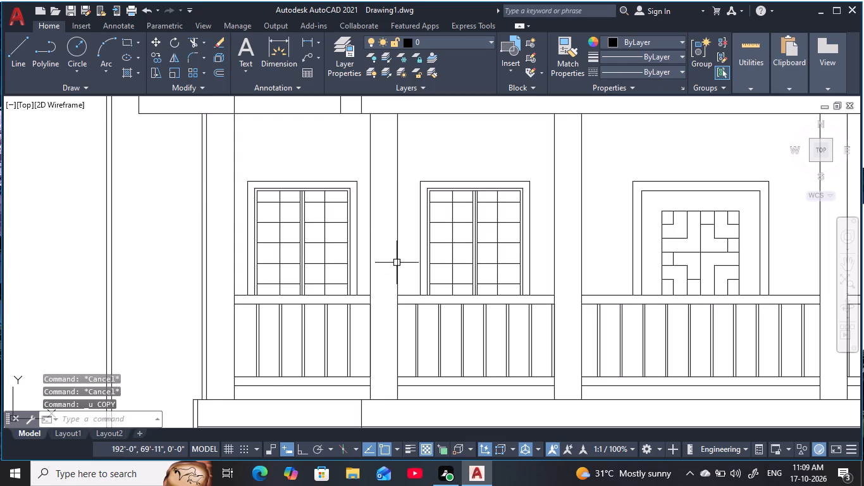
# Copy the upper leftmost window from its lower-right corner straight down about 12'-10" onto the ground-floor leftmost bay's railing top.
pyautogui.scroll(-2, 388, 270)
pyautogui.moveTo(389, 273); pyautogui.dragTo(491, 192, button='middle')
pyautogui.scroll(3, 439, 160)
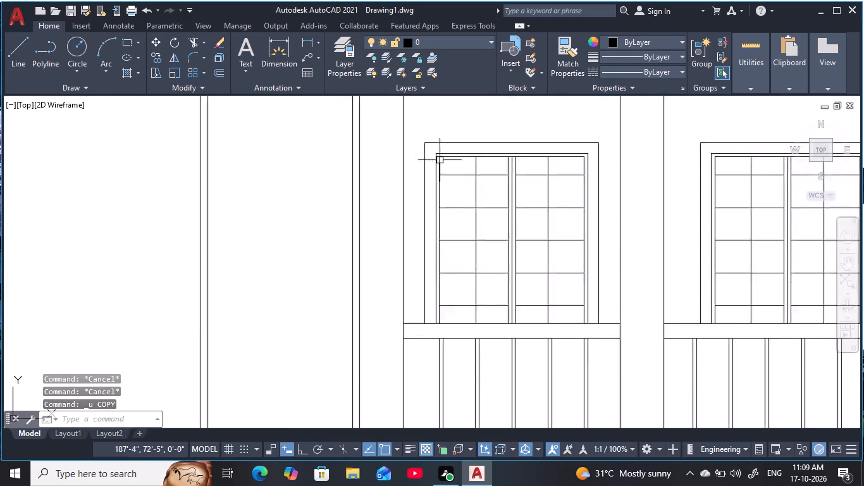
pyautogui.scroll(1, 440, 160)
pyautogui.click(404, 117)
pyautogui.moveTo(579, 297); pyautogui.dragTo(339, 113, button='middle')
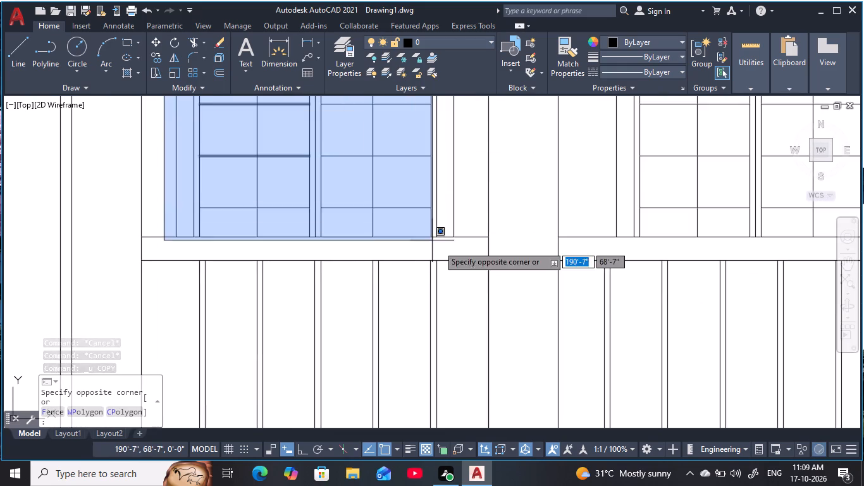
pyautogui.click(476, 267)
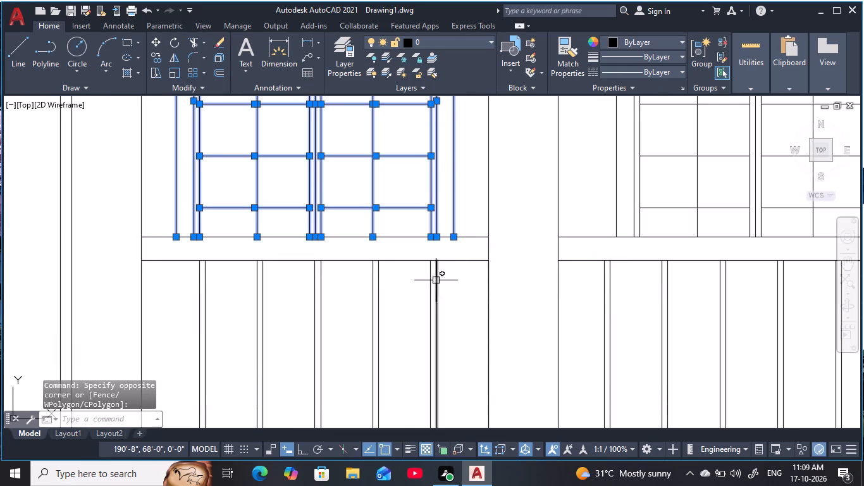
pyautogui.press('c')
pyautogui.write('o')
pyautogui.press('space')
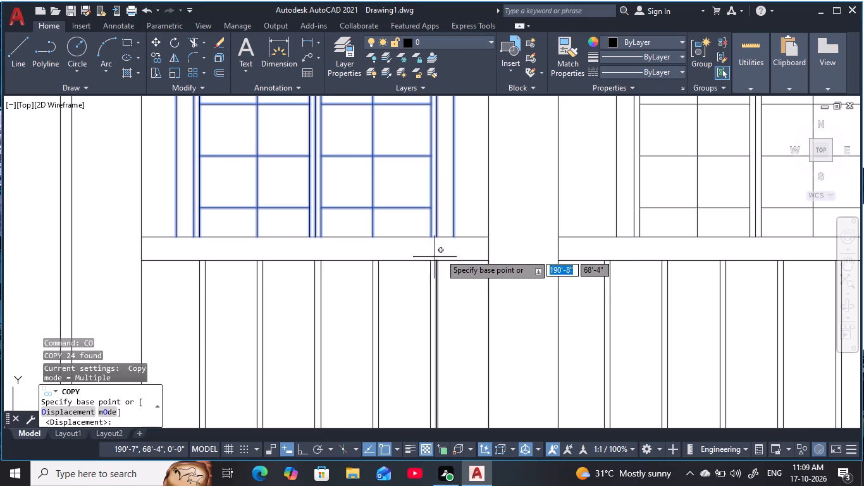
pyautogui.click(454, 239)
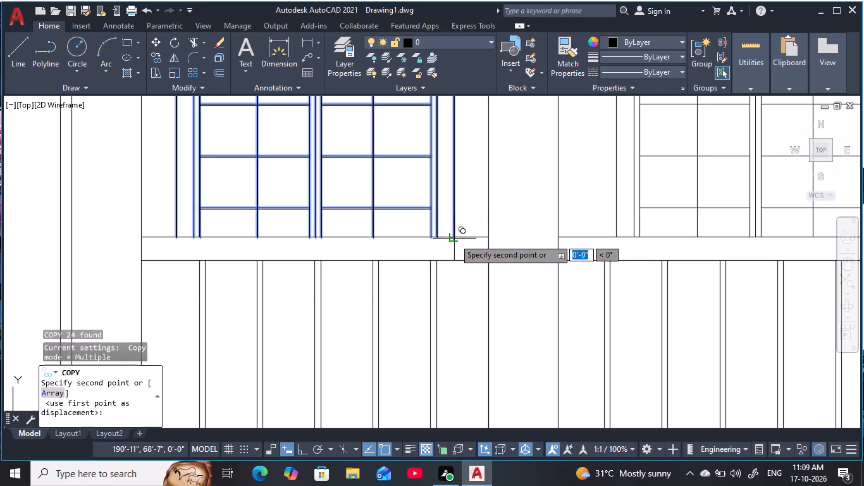
pyautogui.scroll(-3, 445, 337)
pyautogui.moveTo(445, 334); pyautogui.dragTo(459, 190, button='middle')
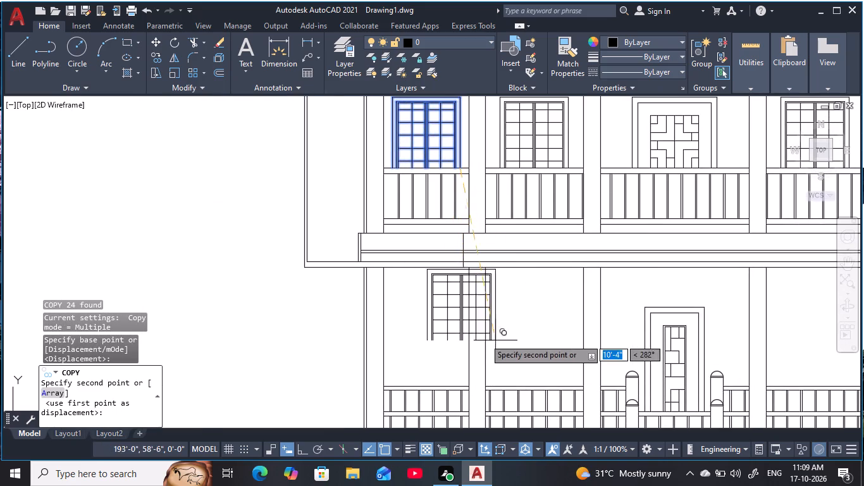
pyautogui.press('F8')
pyautogui.moveTo(474, 375); pyautogui.dragTo(488, 309, button='middle')
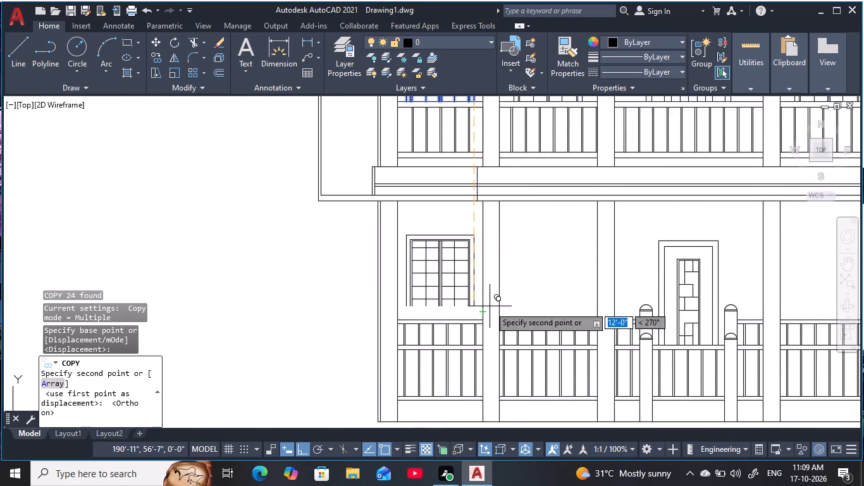
pyautogui.scroll(3, 488, 309)
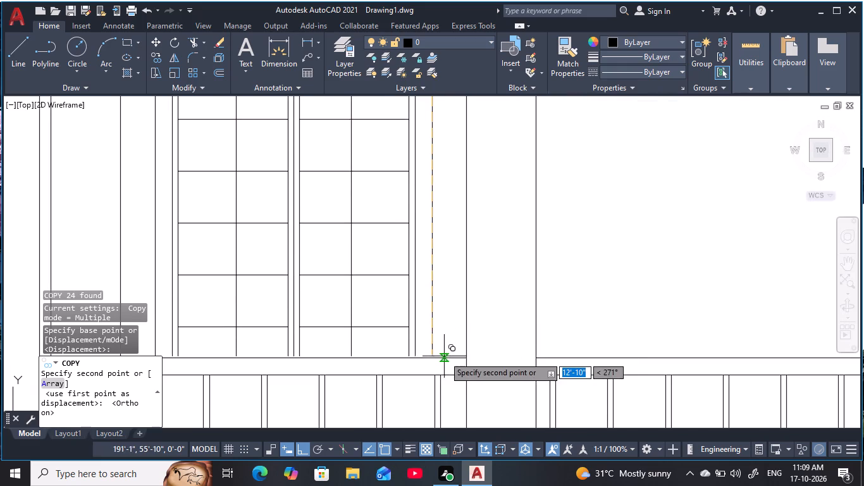
pyautogui.click(435, 360)
pyautogui.scroll(-2, 454, 348)
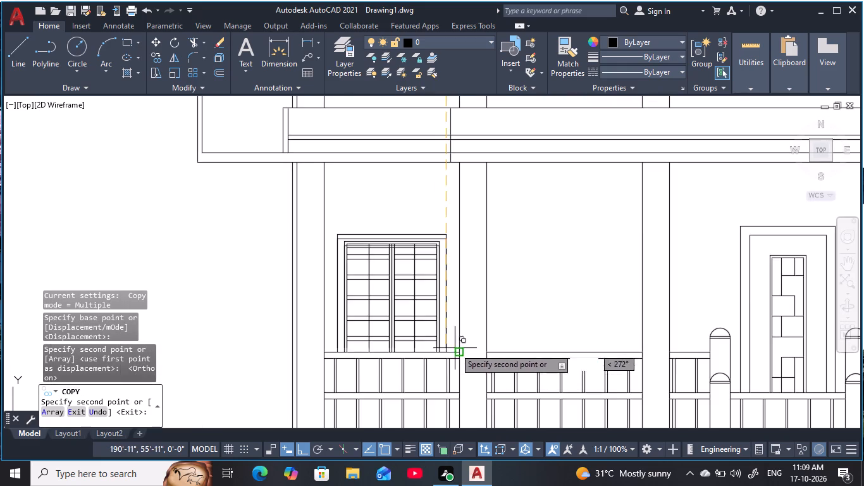
pyautogui.moveTo(456, 347); pyautogui.dragTo(430, 363, button='middle')
pyautogui.press('Escape')
pyautogui.press('Escape')
pyautogui.press('Escape')
# Copy the upper second bay's window from its lower-right corner about 12'-10" down onto the railing top of the ground-floor bay below.
pyautogui.scroll(-1, 502, 261)
pyautogui.moveTo(503, 265); pyautogui.dragTo(472, 305, button='middle')
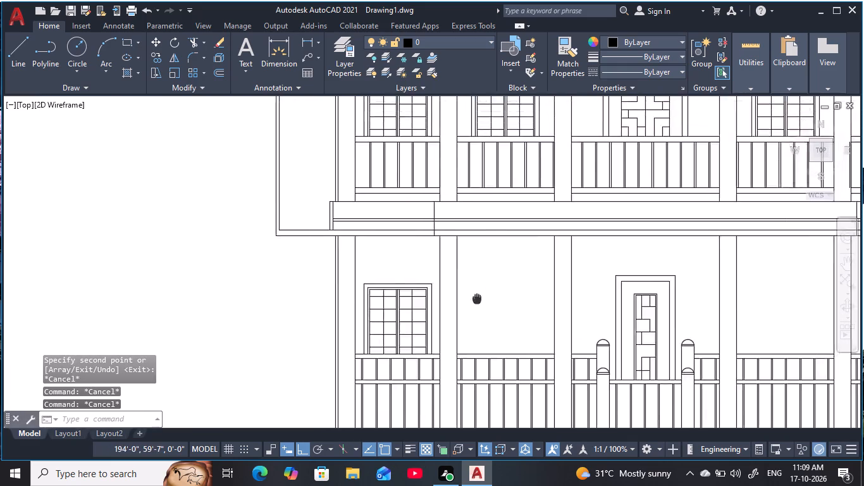
pyautogui.moveTo(472, 305); pyautogui.dragTo(452, 334, button='middle')
pyautogui.scroll(-2, 452, 334)
pyautogui.scroll(4, 457, 251)
pyautogui.click(397, 174)
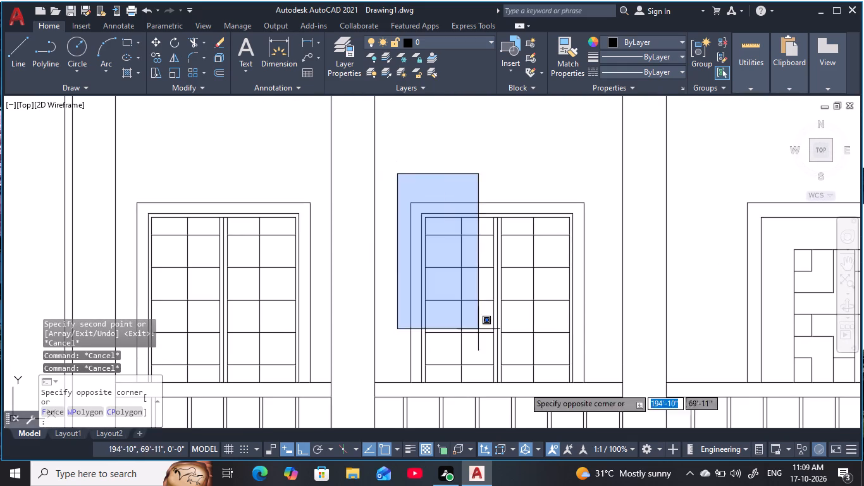
pyautogui.moveTo(583, 388); pyautogui.dragTo(503, 269, button='middle')
pyautogui.click(523, 321)
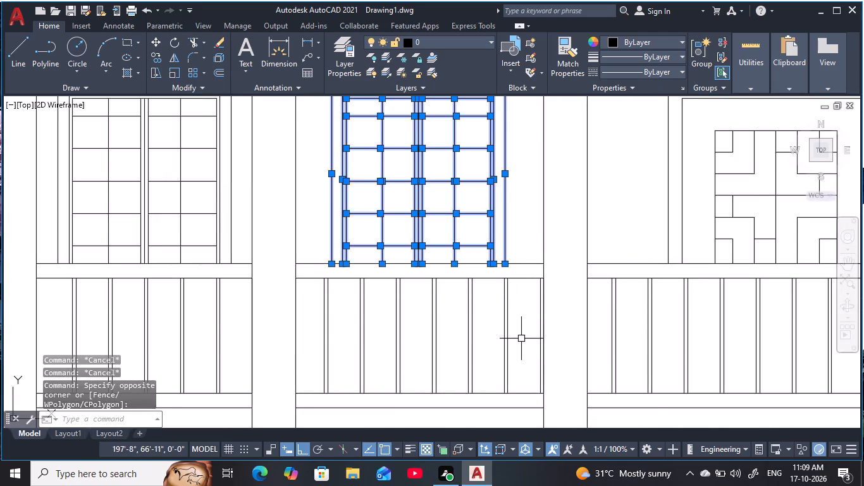
pyautogui.press('c')
pyautogui.write('o')
pyautogui.press('space')
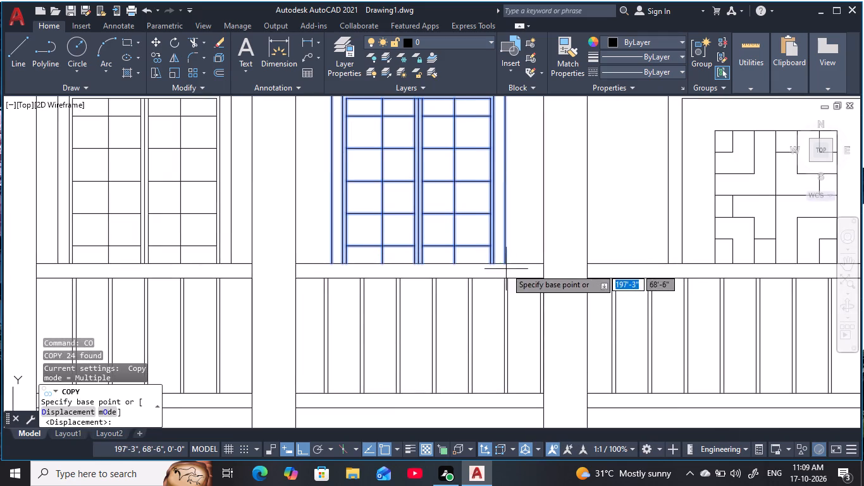
pyautogui.click(508, 264)
pyautogui.moveTo(494, 359); pyautogui.dragTo(514, 189, button='middle')
pyautogui.scroll(-3, 518, 146)
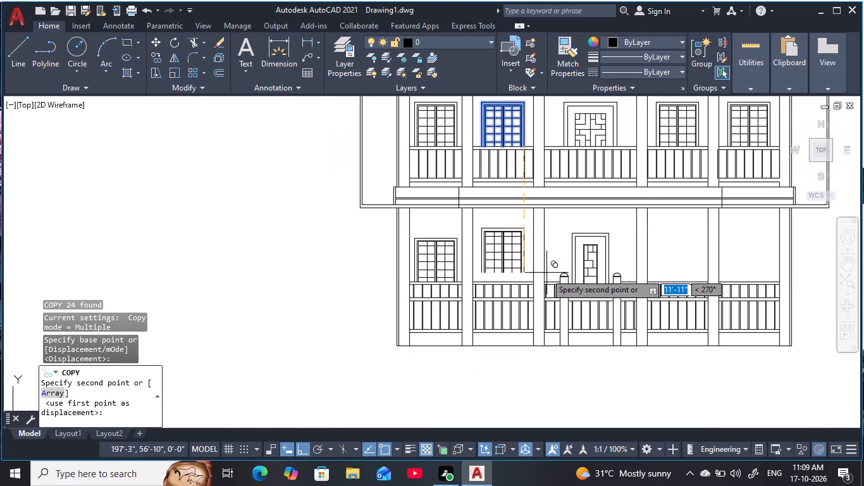
pyautogui.scroll(3, 546, 274)
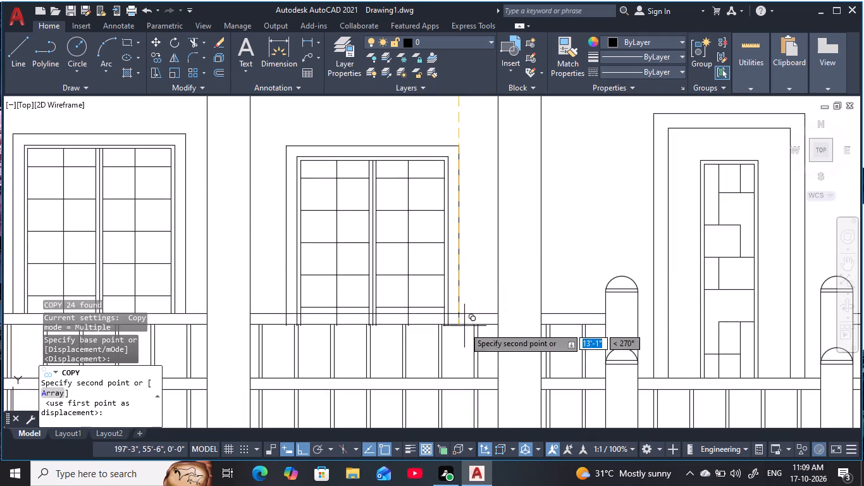
pyautogui.moveTo(473, 351); pyautogui.dragTo(481, 289, button='middle')
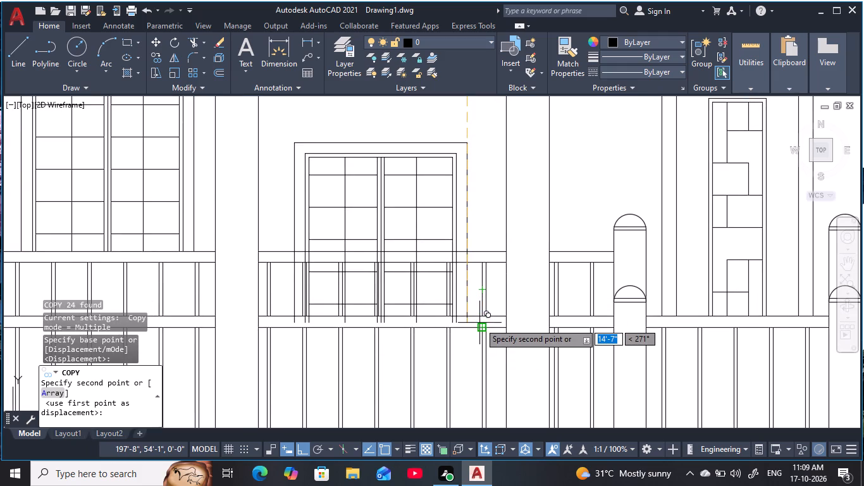
pyautogui.click(455, 251)
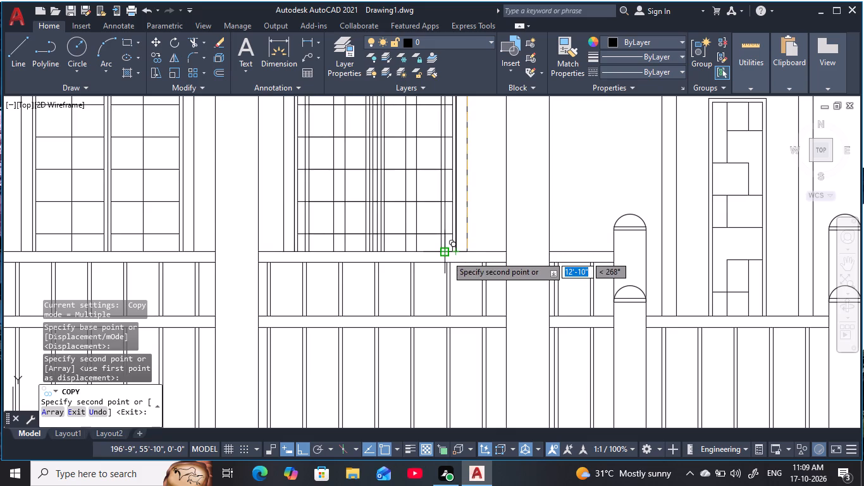
pyautogui.press('Escape')
pyautogui.press('Escape')
pyautogui.press('Escape')
pyautogui.press('Escape')
pyautogui.press('Escape')
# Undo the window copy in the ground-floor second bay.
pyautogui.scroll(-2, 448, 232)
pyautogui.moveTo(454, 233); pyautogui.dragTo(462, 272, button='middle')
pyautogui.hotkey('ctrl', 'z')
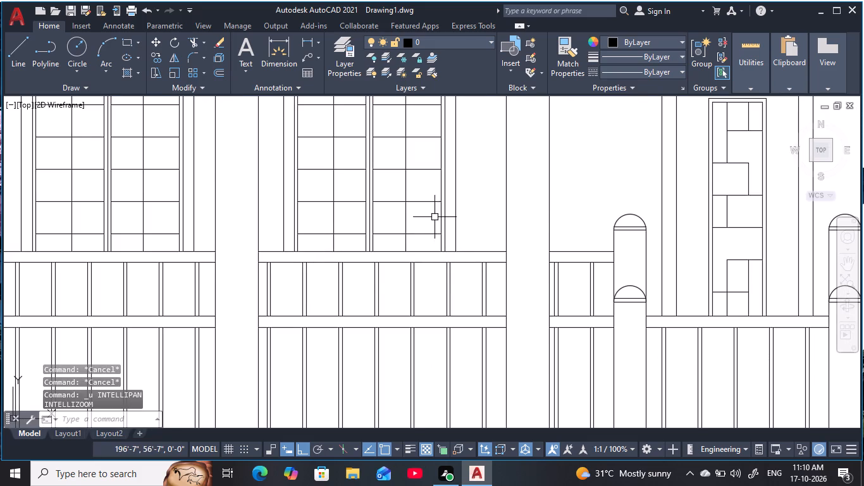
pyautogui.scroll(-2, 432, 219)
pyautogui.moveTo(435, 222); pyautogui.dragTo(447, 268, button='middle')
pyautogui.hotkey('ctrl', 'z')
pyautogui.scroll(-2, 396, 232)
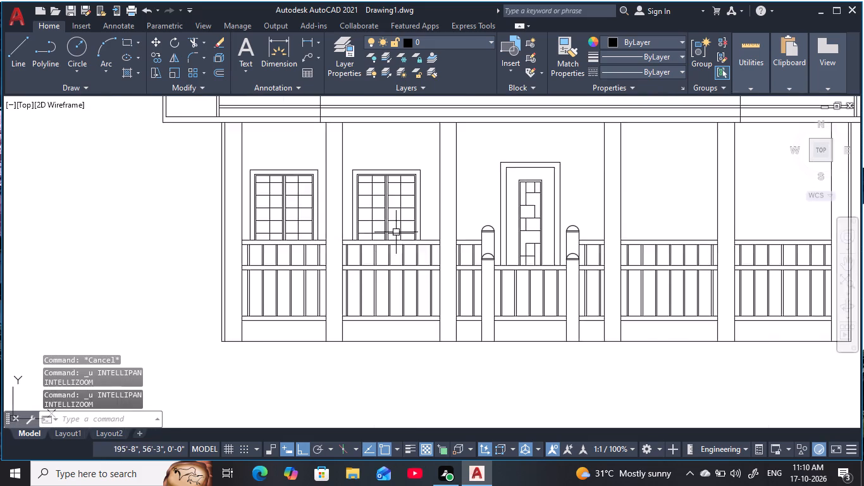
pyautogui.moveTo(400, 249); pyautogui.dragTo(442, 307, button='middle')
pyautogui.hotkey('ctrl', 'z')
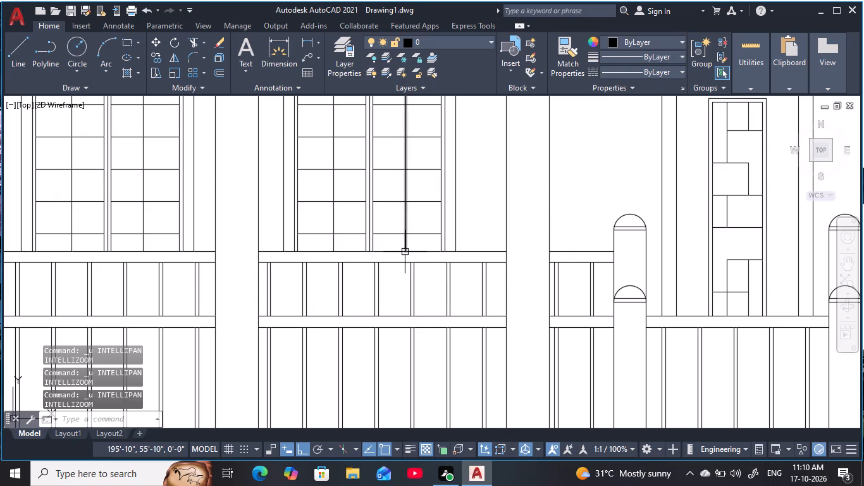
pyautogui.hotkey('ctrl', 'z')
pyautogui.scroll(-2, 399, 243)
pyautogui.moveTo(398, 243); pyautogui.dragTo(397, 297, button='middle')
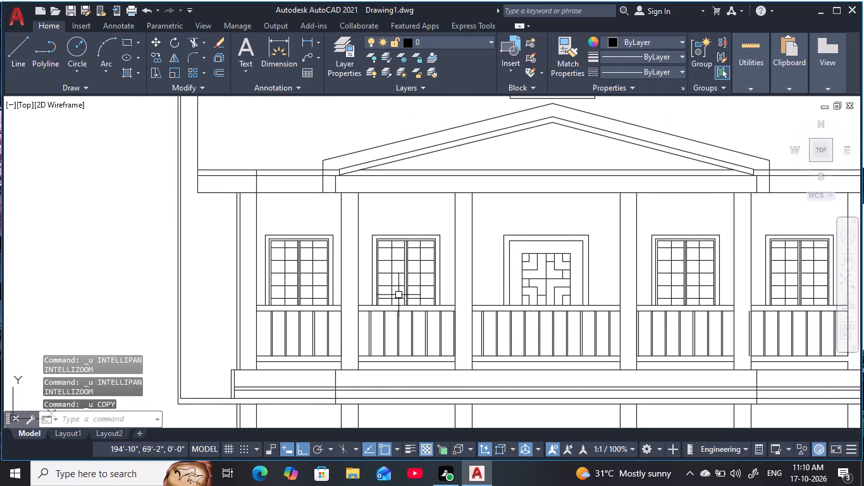
# Copy the upper second bay's window from its lower-right corner about 12'-10" down onto the railing top of the ground-floor bay below.
pyautogui.click(369, 228)
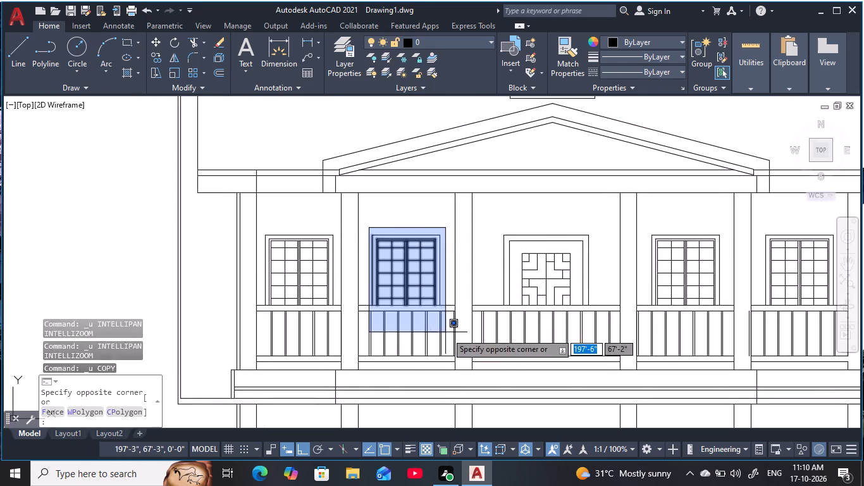
pyautogui.click(450, 335)
pyautogui.press('c')
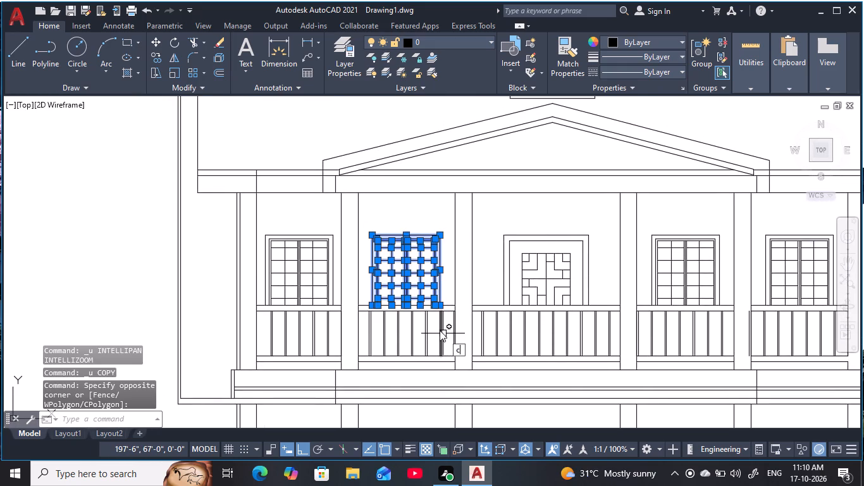
pyautogui.press('o')
pyautogui.press('space')
pyautogui.scroll(3, 431, 308)
pyautogui.click(460, 302)
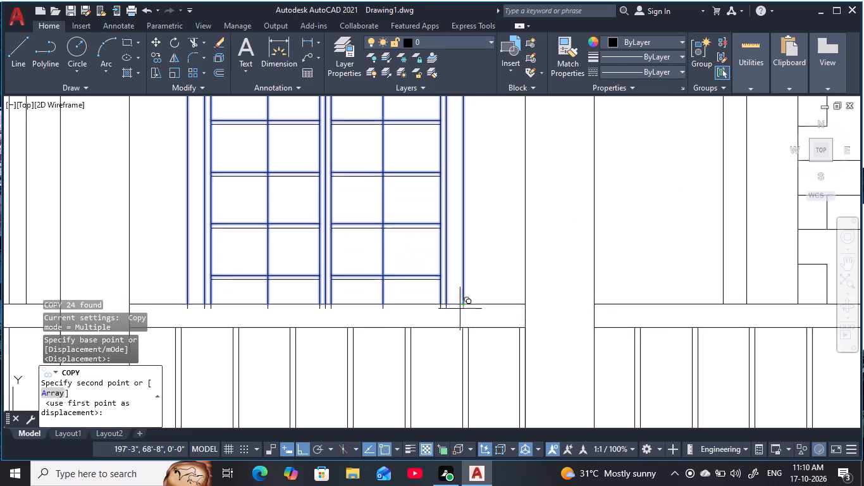
pyautogui.scroll(-1, 472, 369)
pyautogui.moveTo(472, 360); pyautogui.dragTo(497, 241, button='middle')
pyautogui.scroll(-1, 470, 278)
pyautogui.moveTo(509, 389); pyautogui.dragTo(524, 144, button='middle')
pyautogui.scroll(2, 496, 333)
pyautogui.scroll(-1, 496, 333)
pyautogui.scroll(2, 496, 333)
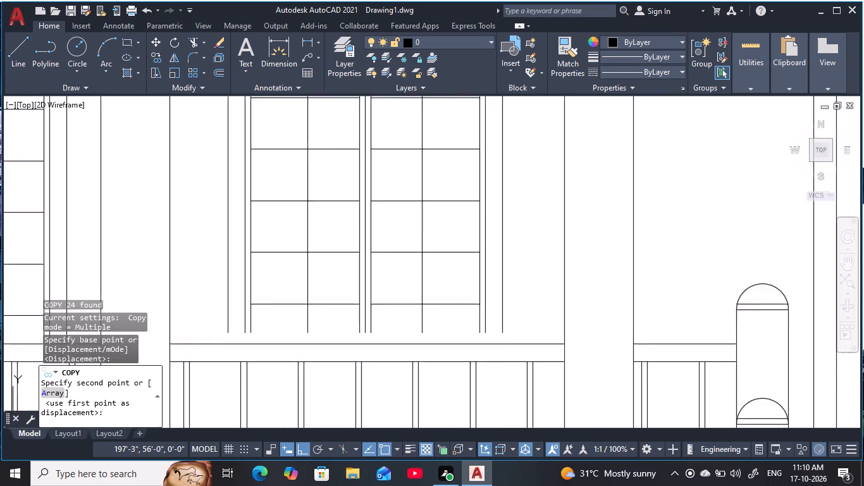
pyautogui.click(480, 352)
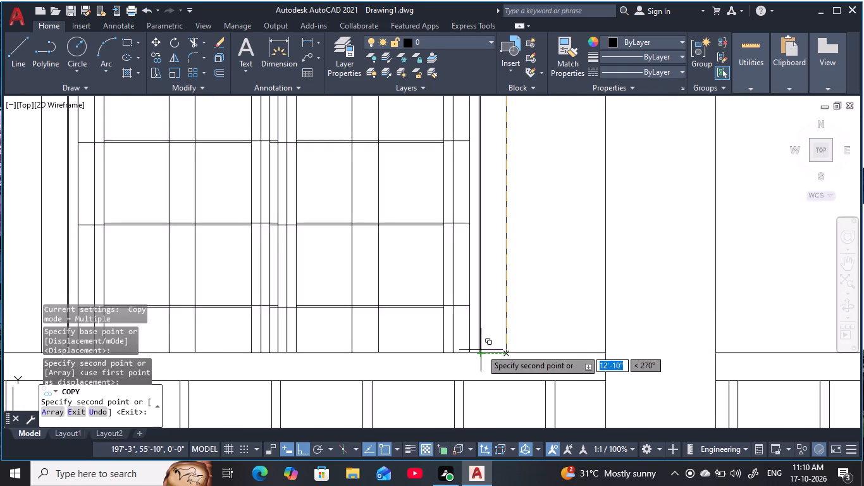
pyautogui.scroll(-2, 484, 277)
pyautogui.moveTo(484, 276); pyautogui.dragTo(536, 293, button='middle')
pyautogui.scroll(-2, 533, 296)
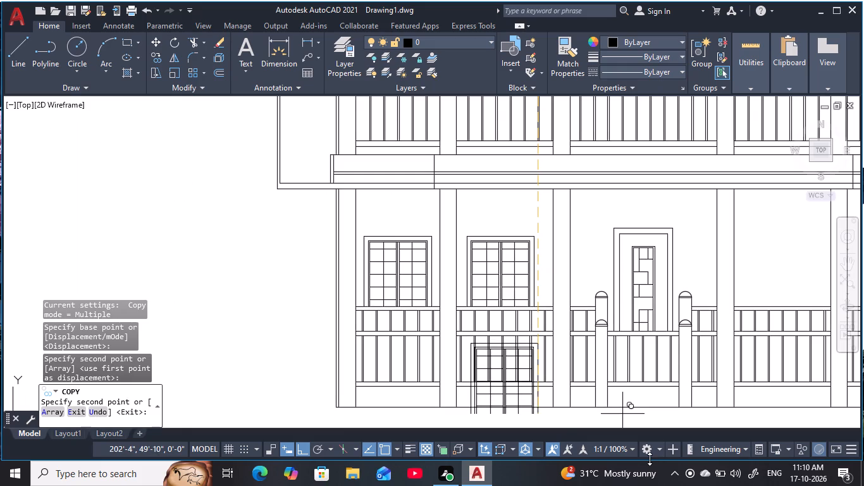
pyautogui.press('Escape')
pyautogui.press('Escape')
# Copy the upper fourth bay's window from its lower-right corner about 12'-10" down onto the railing top of the ground-floor bay below.
pyautogui.scroll(-2, 605, 269)
pyautogui.moveTo(609, 268); pyautogui.dragTo(513, 276, button='middle')
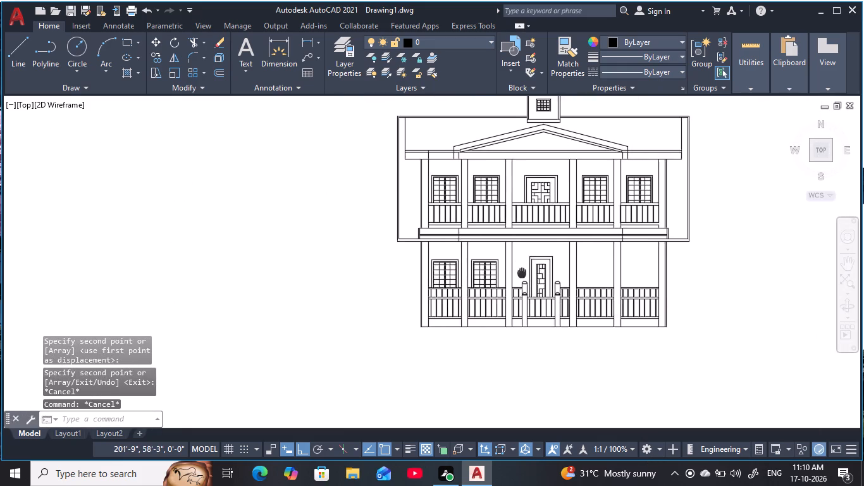
pyautogui.scroll(3, 524, 187)
pyautogui.scroll(-2, 527, 197)
pyautogui.moveTo(577, 223); pyautogui.dragTo(488, 184, button='middle')
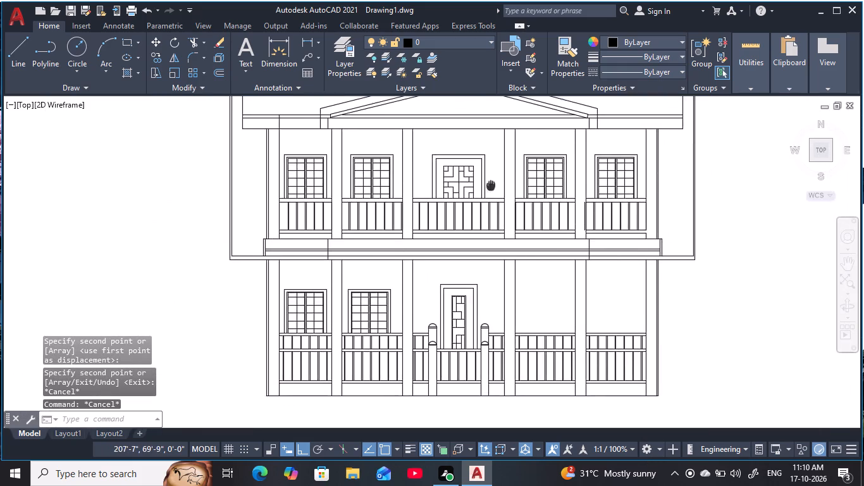
pyautogui.moveTo(488, 184); pyautogui.dragTo(486, 184, button='middle')
pyautogui.scroll(2, 536, 150)
pyautogui.moveTo(483, 135); pyautogui.dragTo(483, 141)
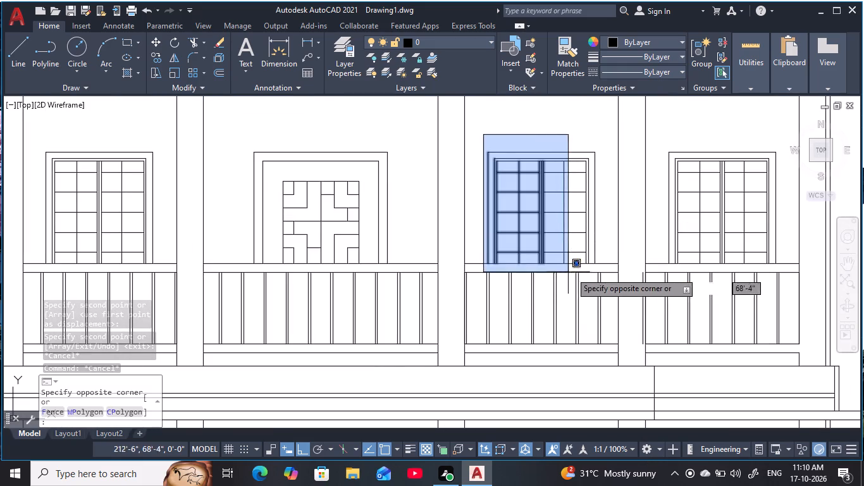
pyautogui.click(610, 307)
pyautogui.scroll(1, 612, 309)
pyautogui.press('c')
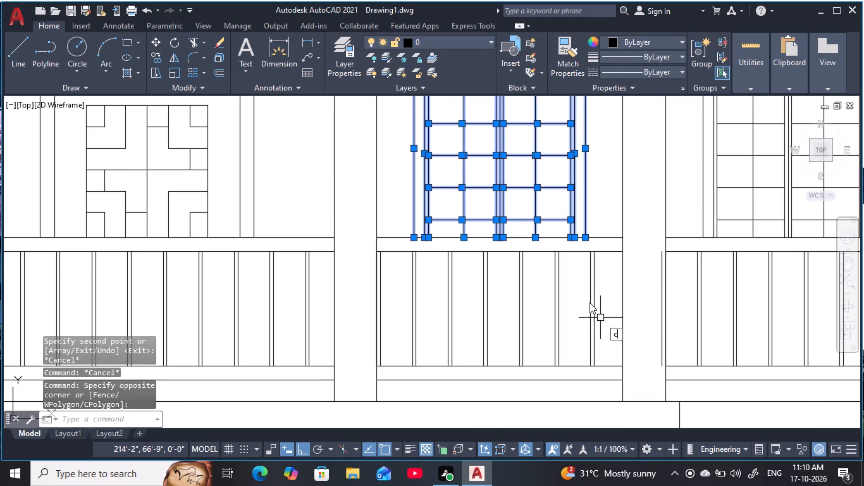
pyautogui.press('o')
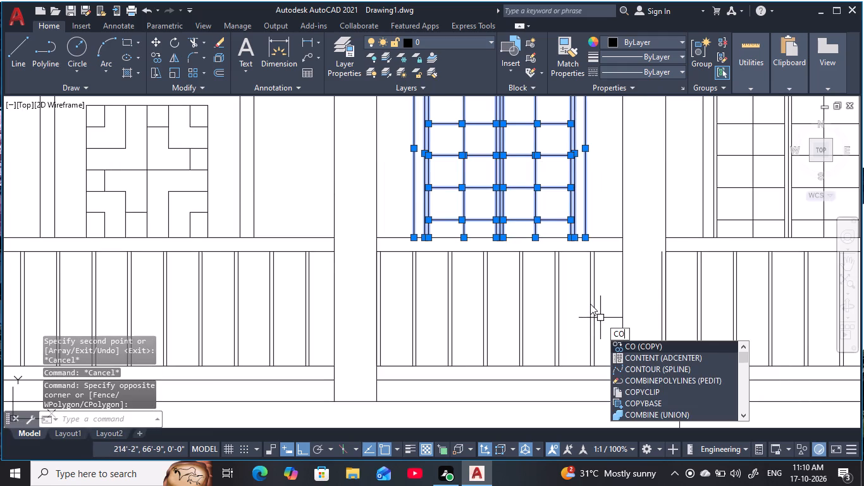
pyautogui.press('space')
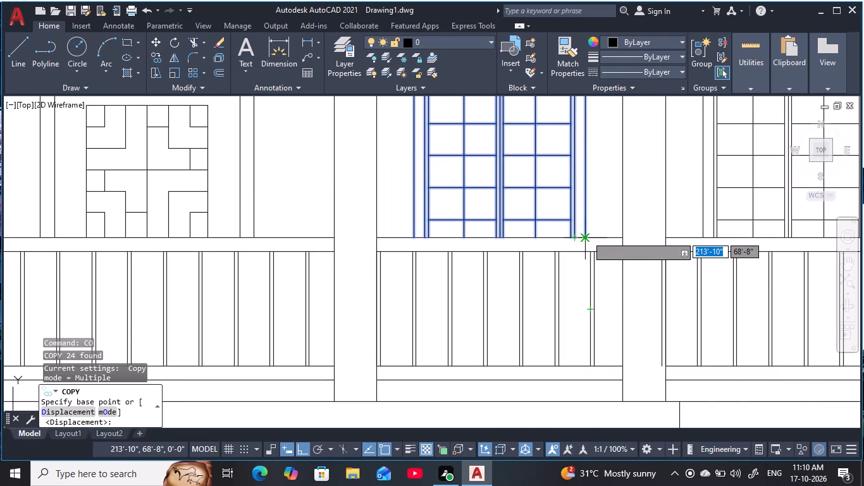
pyautogui.click(586, 235)
pyautogui.scroll(-3, 606, 358)
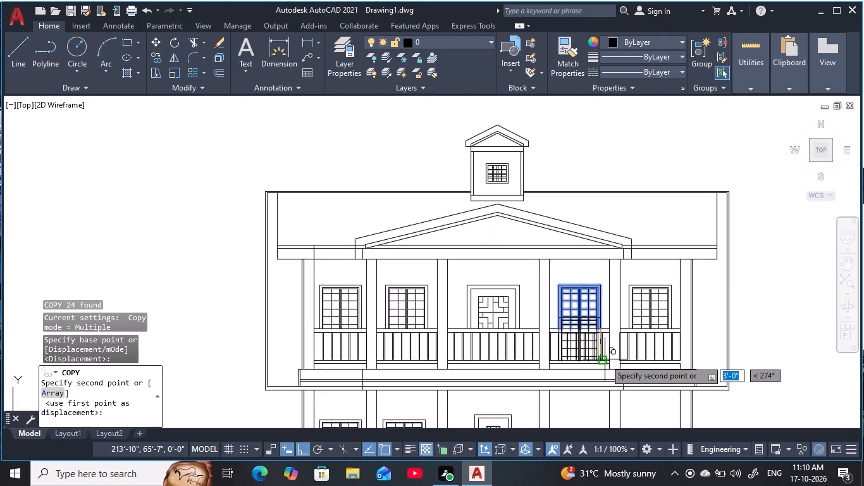
pyautogui.moveTo(605, 359); pyautogui.dragTo(606, 240, button='middle')
pyautogui.scroll(3, 618, 346)
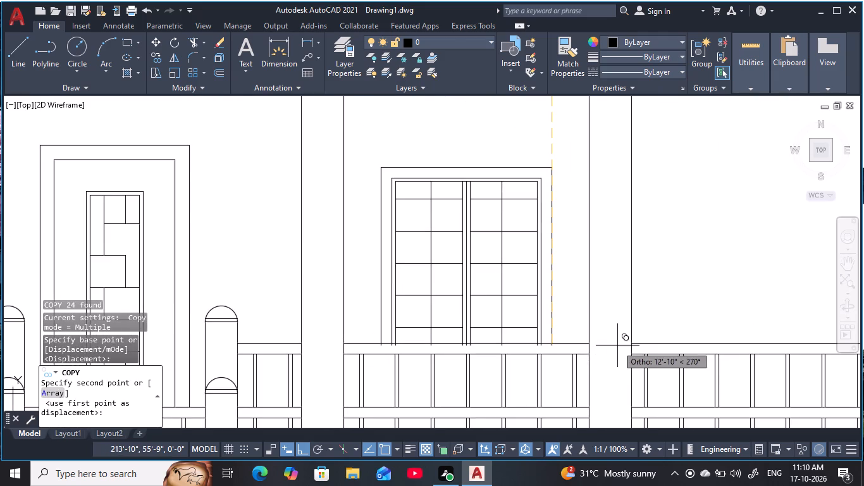
pyautogui.scroll(2, 543, 344)
pyautogui.click(542, 344)
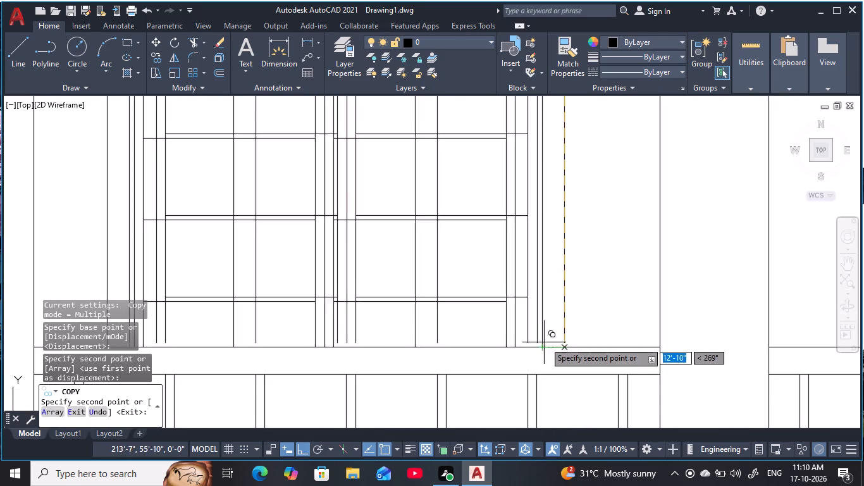
pyautogui.scroll(-2, 569, 313)
pyautogui.press('Escape')
pyautogui.press('Escape')
pyautogui.press('Escape')
pyautogui.press('Escape')
pyautogui.scroll(-1, 567, 304)
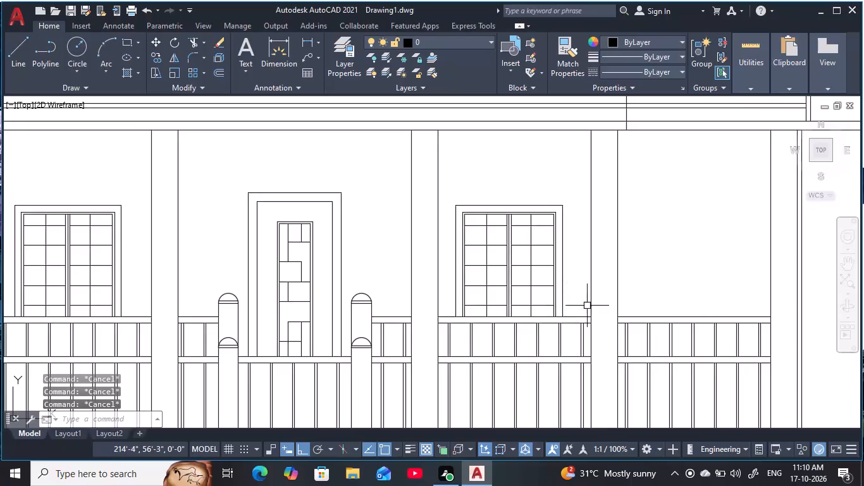
pyautogui.press('Escape')
pyautogui.press('Escape')
# Copy the upper rightmost bay's window from its lower-right corner about 12'-10" down onto the ground-floor rightmost bay's railing top.
pyautogui.scroll(-1, 678, 245)
pyautogui.moveTo(681, 245); pyautogui.dragTo(505, 340, button='middle')
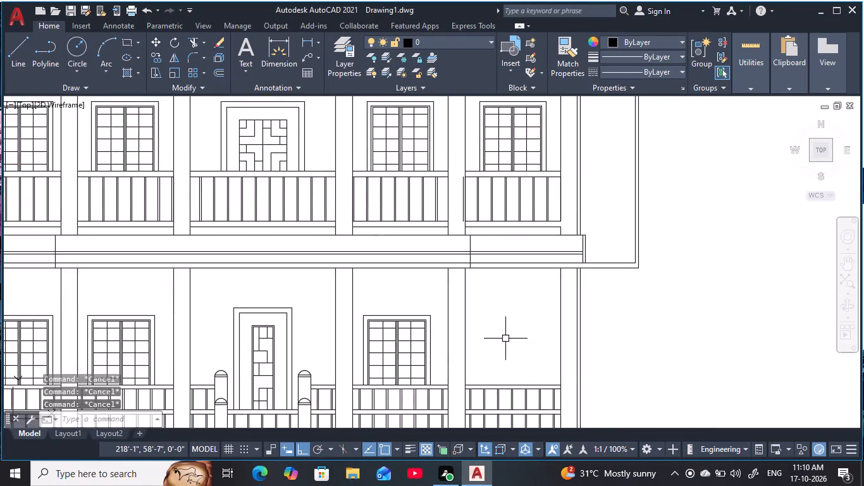
pyautogui.scroll(-1, 506, 334)
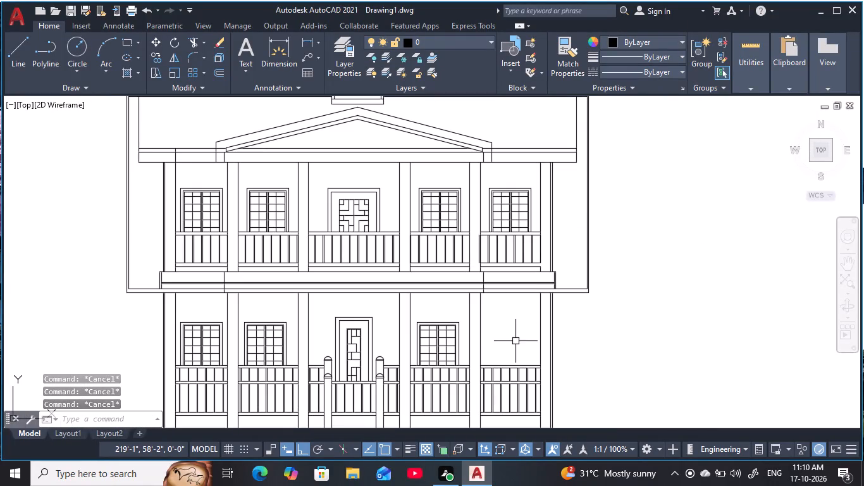
pyautogui.scroll(4, 520, 200)
pyautogui.scroll(-2, 412, 187)
pyautogui.click(364, 148)
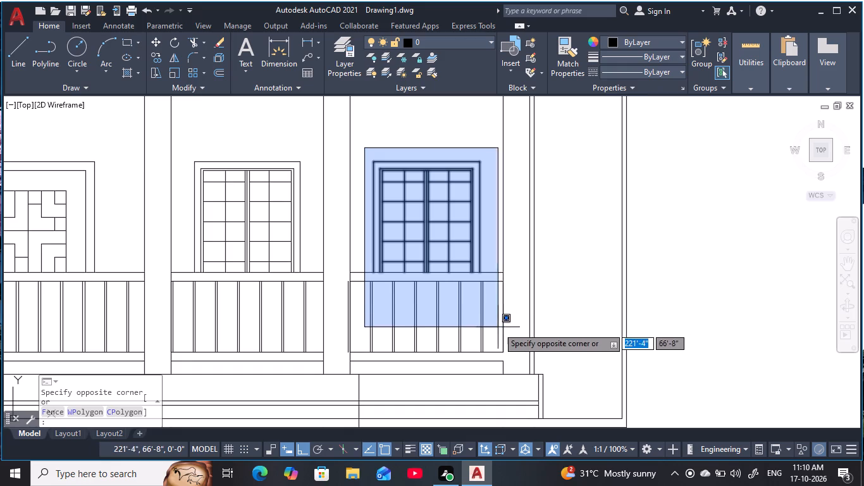
pyautogui.click(490, 328)
pyautogui.press('c')
pyautogui.write('o')
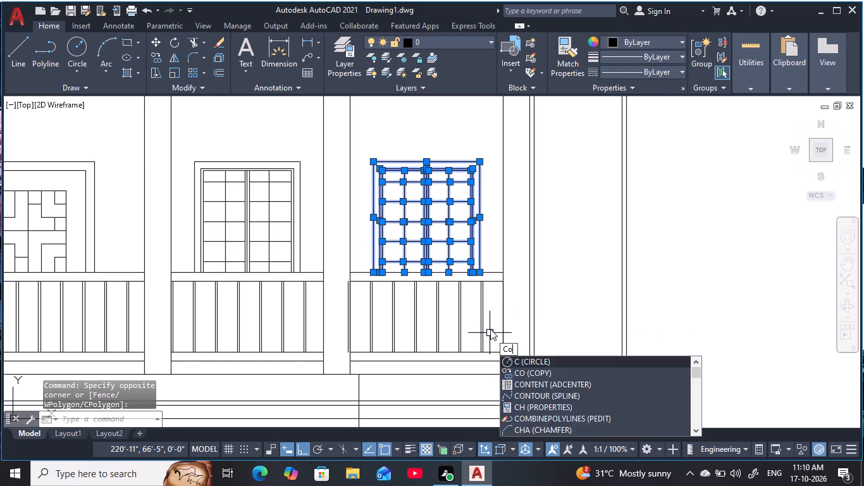
pyautogui.press('space')
pyautogui.scroll(4, 474, 267)
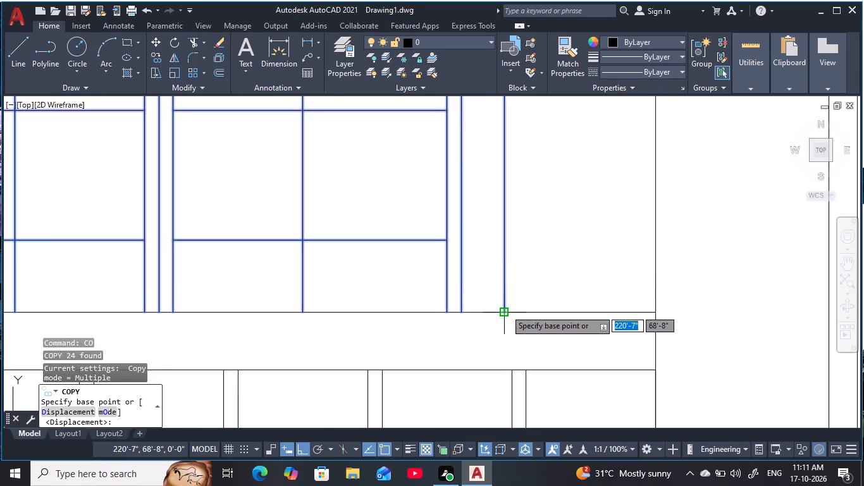
pyautogui.click(505, 310)
pyautogui.scroll(-7, 505, 318)
pyautogui.moveTo(513, 334); pyautogui.dragTo(540, 268, button='middle')
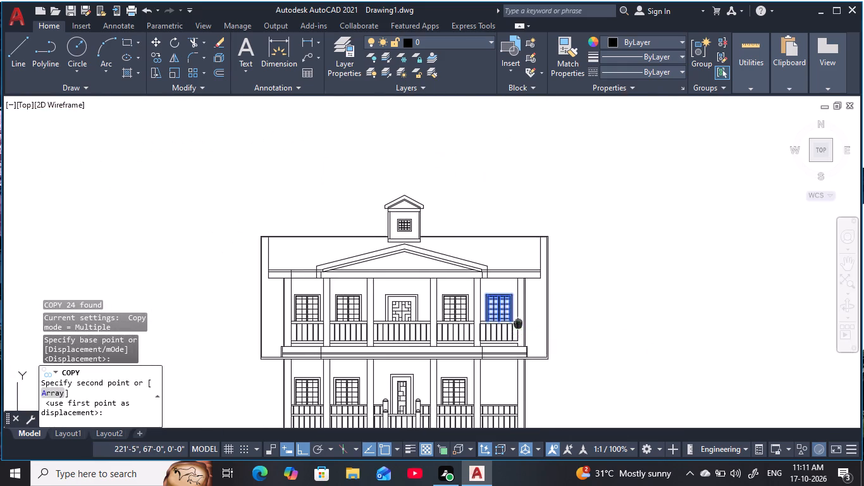
pyautogui.moveTo(540, 268); pyautogui.dragTo(541, 266, button='middle')
pyautogui.scroll(2, 535, 327)
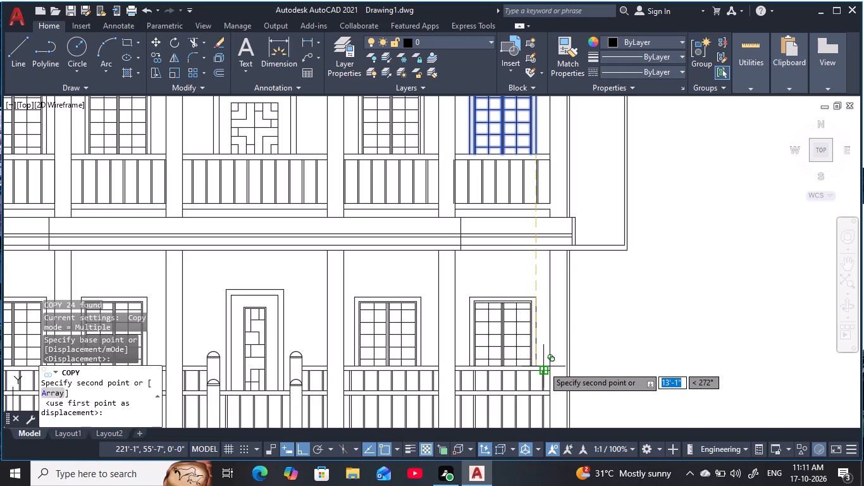
pyautogui.scroll(3, 545, 366)
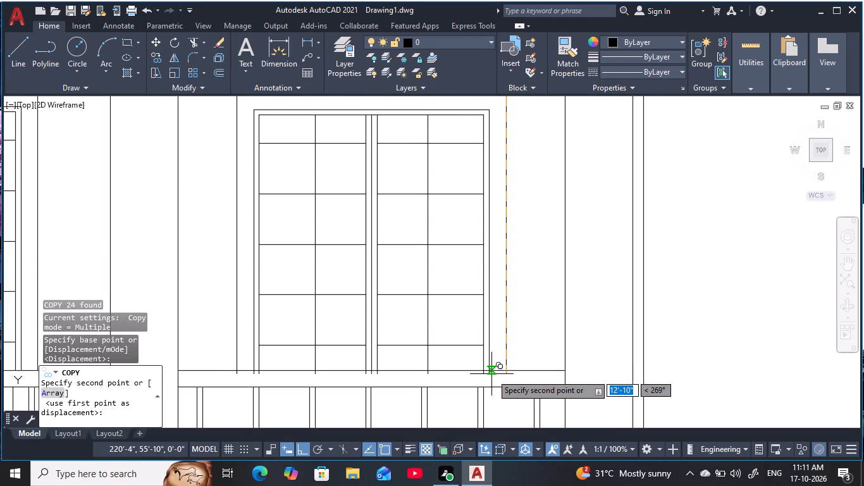
pyautogui.click(491, 374)
pyautogui.press('Escape')
pyautogui.press('Escape')
# Examine the whole elevation and the placement of the ground-floor windows relative to the columns, railings and entrance door.
pyautogui.scroll(-3, 517, 301)
pyautogui.moveTo(522, 301); pyautogui.dragTo(559, 298, button='middle')
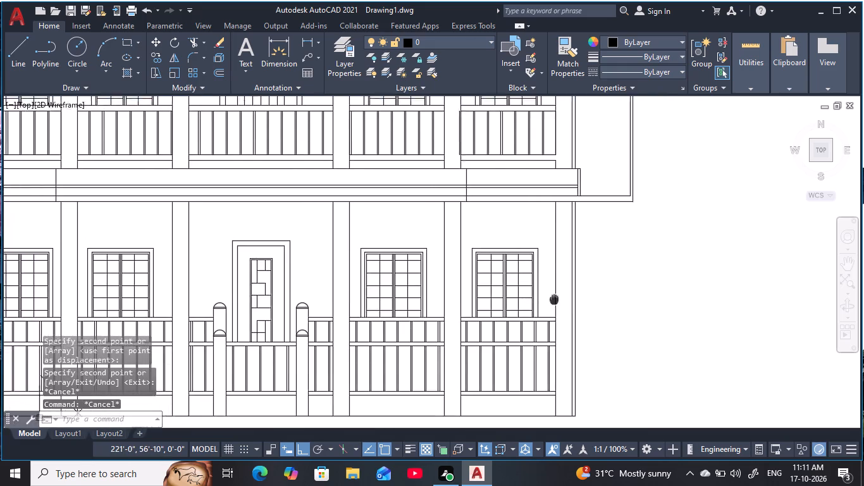
pyautogui.moveTo(559, 298); pyautogui.dragTo(579, 292, button='middle')
pyautogui.scroll(-2, 513, 268)
pyautogui.moveTo(512, 271); pyautogui.dragTo(531, 318, button='middle')
pyautogui.scroll(1, 522, 317)
pyautogui.moveTo(524, 316); pyautogui.dragTo(524, 316, button='middle')
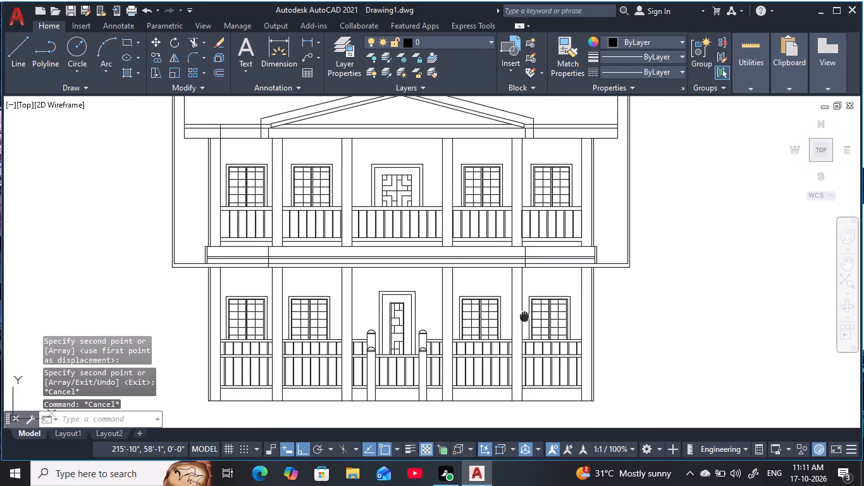
pyautogui.moveTo(524, 316); pyautogui.dragTo(537, 272, button='middle')
pyautogui.press('Escape')
pyautogui.press('Escape')
pyautogui.press('Escape')
pyautogui.press('Escape')
pyautogui.press('Escape')
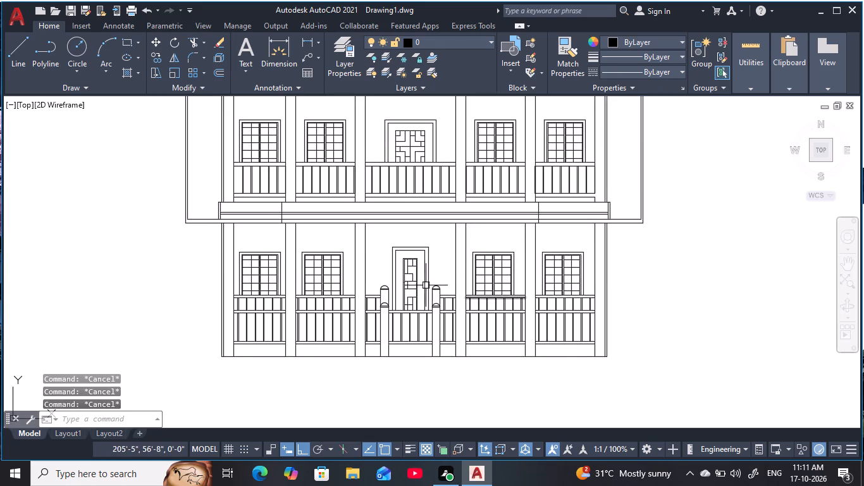
pyautogui.press('Escape')
pyautogui.press('Escape')
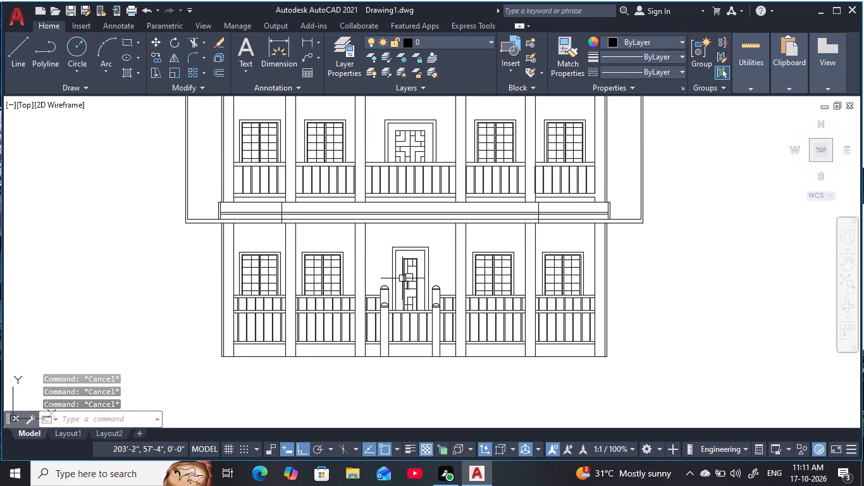
pyautogui.scroll(2, 276, 317)
pyautogui.moveTo(278, 333); pyautogui.dragTo(386, 389, button='middle')
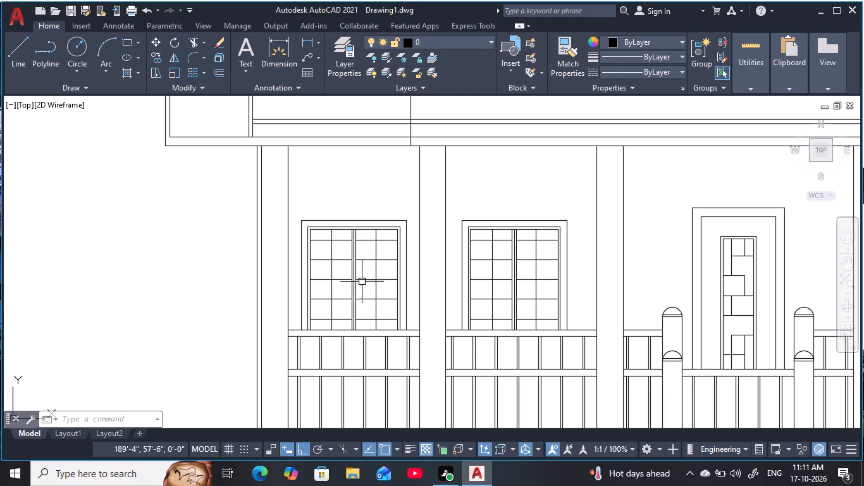
pyautogui.scroll(-2, 332, 219)
pyautogui.moveTo(335, 225); pyautogui.dragTo(300, 221, button='middle')
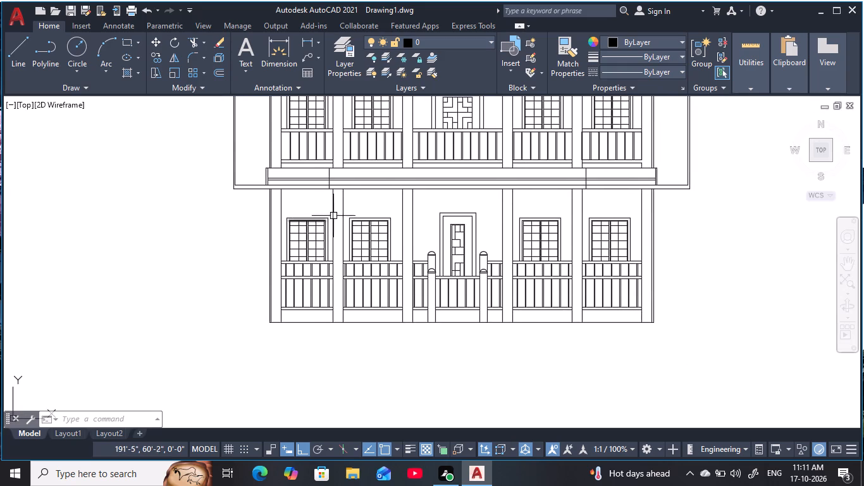
pyautogui.scroll(1, 333, 213)
pyautogui.moveTo(317, 211); pyautogui.dragTo(246, 208, button='middle')
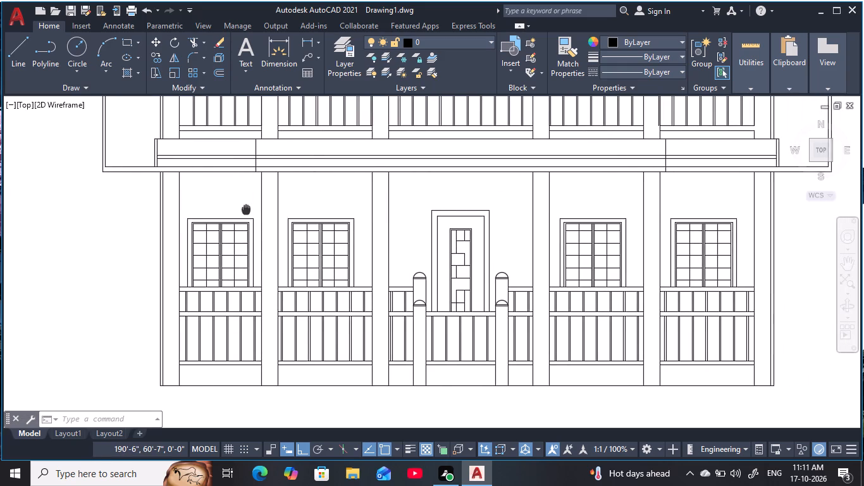
# Examine the whole elevation, including the ground-floor windows, railings, columns and the open area beneath the roof outline.
pyautogui.moveTo(246, 208); pyautogui.dragTo(251, 211, button='middle')
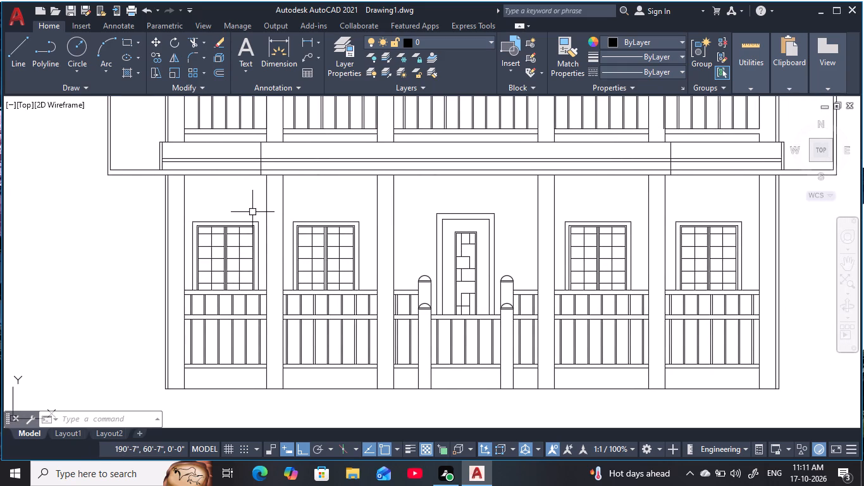
pyautogui.scroll(-2, 252, 212)
pyautogui.moveTo(251, 214); pyautogui.dragTo(296, 266, button='middle')
pyautogui.scroll(-1, 256, 232)
pyautogui.scroll(1, 307, 257)
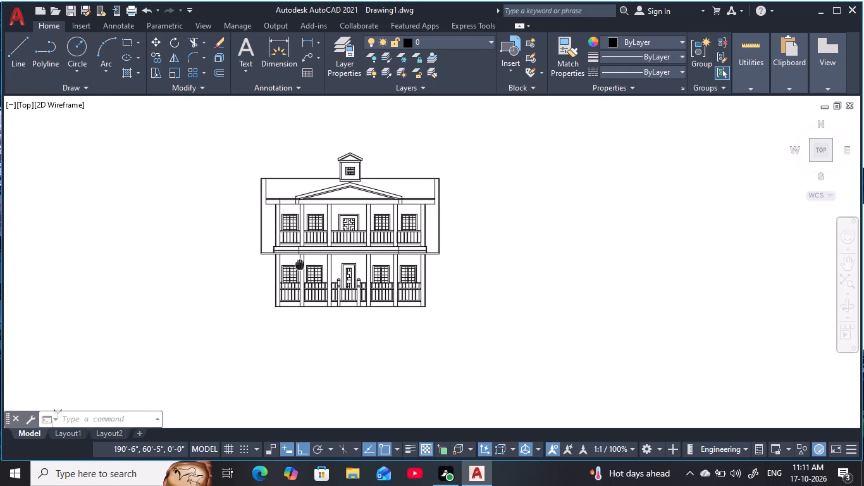
pyautogui.moveTo(312, 253); pyautogui.dragTo(332, 298, button='middle')
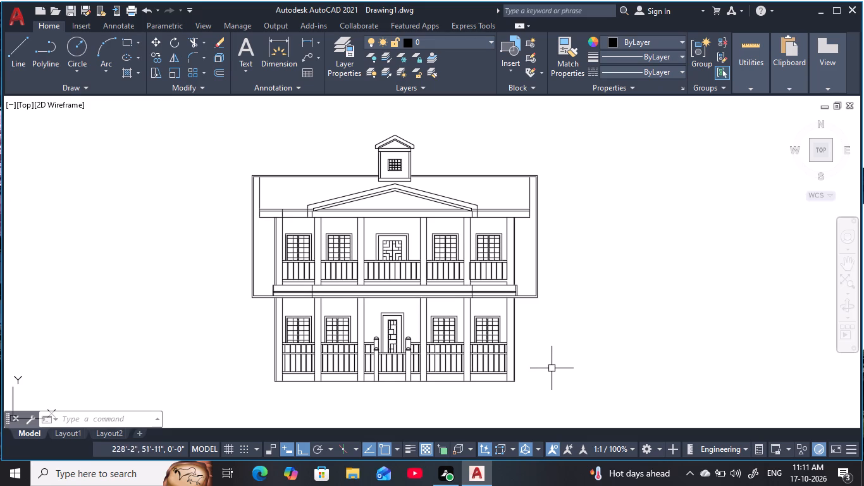
pyautogui.scroll(1, 265, 304)
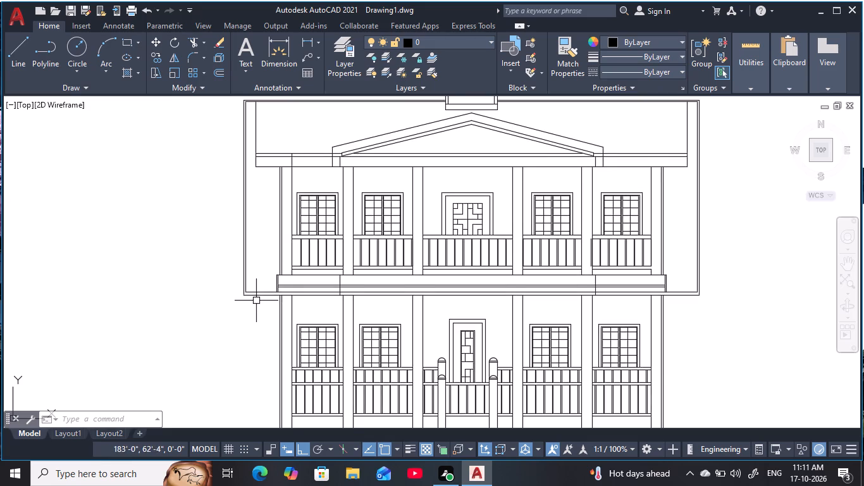
pyautogui.moveTo(260, 306); pyautogui.dragTo(269, 255, button='middle')
pyautogui.scroll(-1, 273, 276)
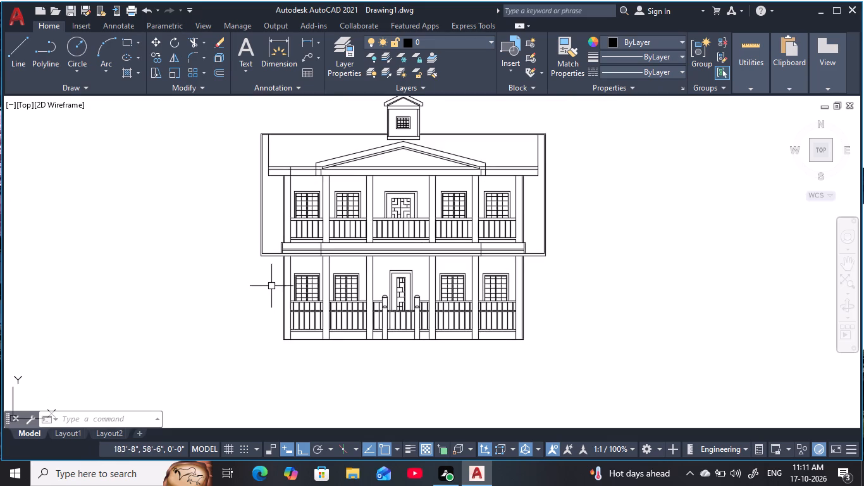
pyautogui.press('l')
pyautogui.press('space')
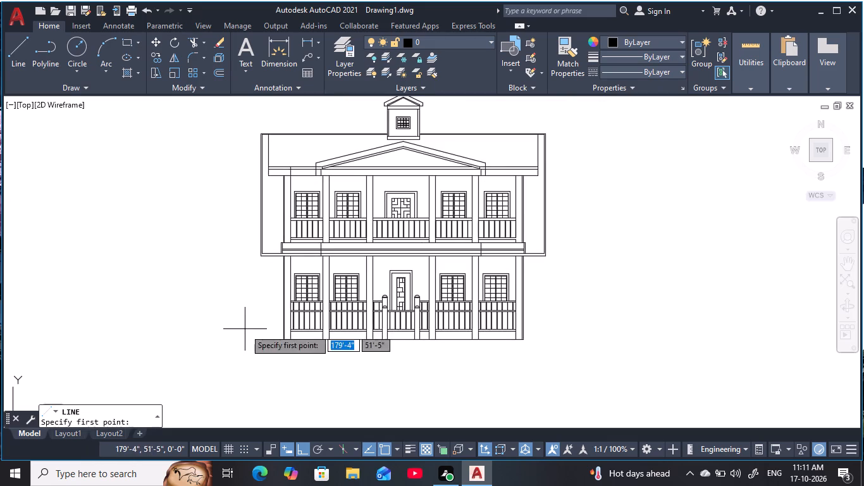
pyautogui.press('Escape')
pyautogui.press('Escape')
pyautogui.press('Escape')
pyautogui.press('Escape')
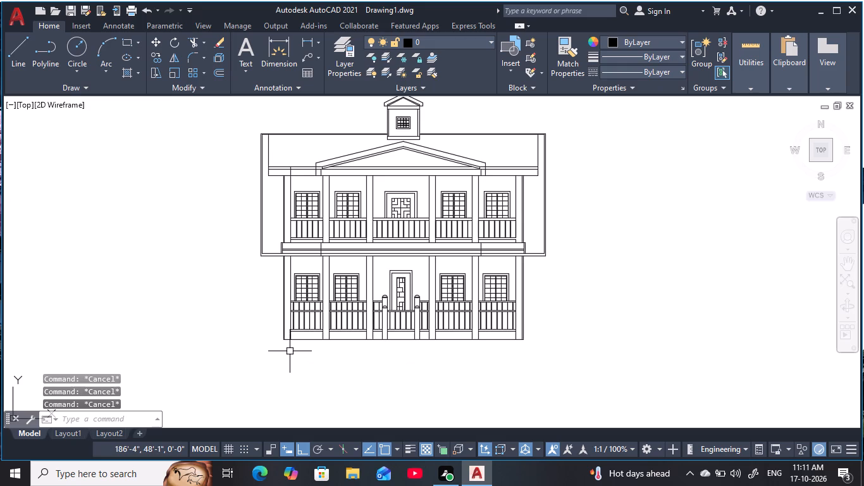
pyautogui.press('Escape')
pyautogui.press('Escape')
# Draw a horizontal construction line through the bottom corner of the leftmost ground-floor column as the ground line.
pyautogui.press('x')
pyautogui.press('l')
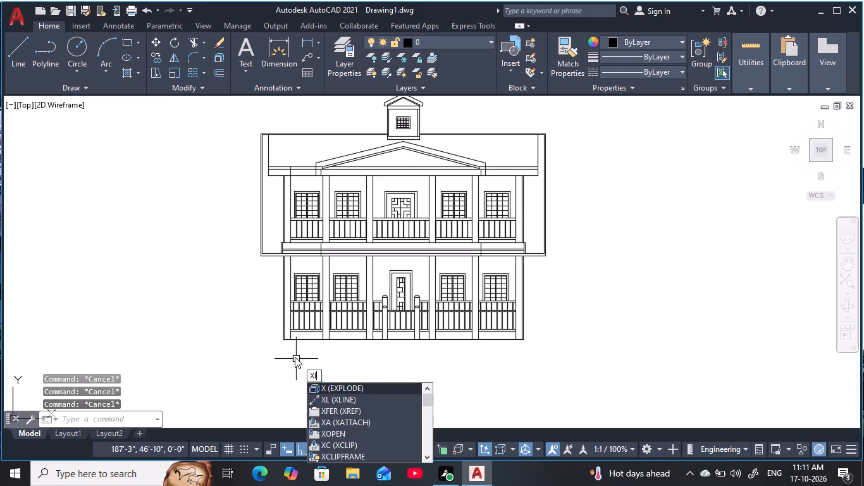
pyautogui.press('space')
pyautogui.write('h')
pyautogui.press('space')
pyautogui.scroll(5, 286, 340)
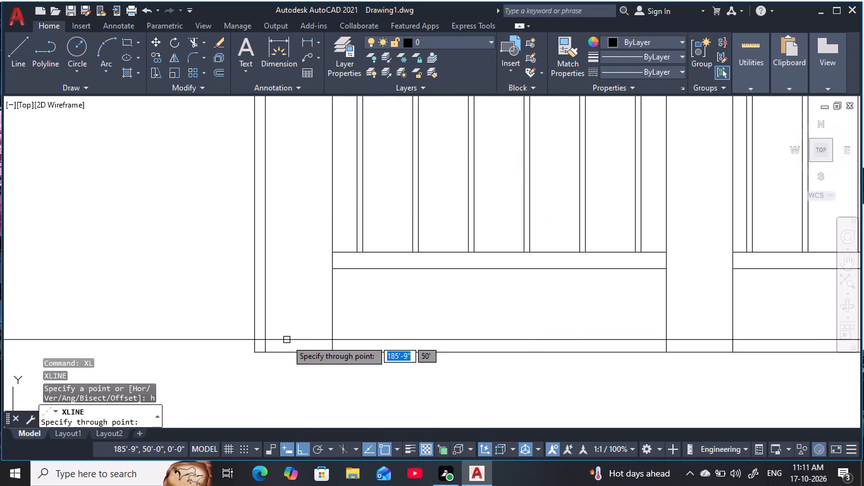
pyautogui.click(254, 352)
pyautogui.scroll(-3, 181, 334)
pyautogui.moveTo(176, 324); pyautogui.dragTo(248, 333, button='middle')
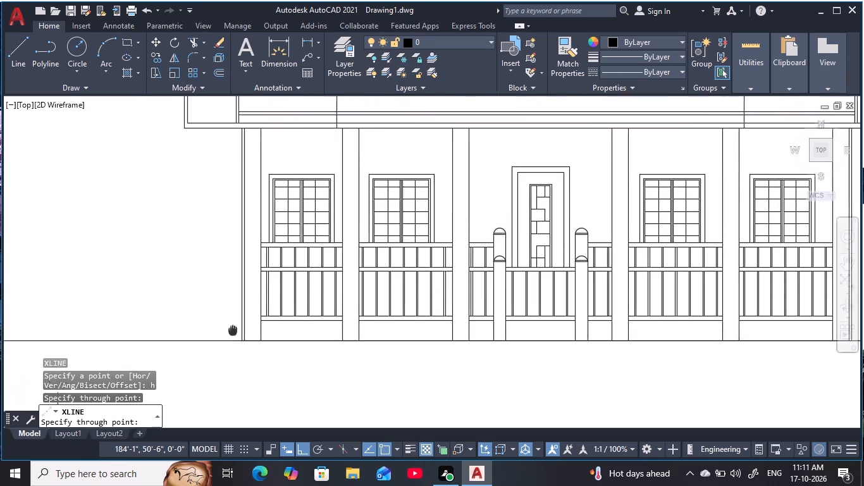
pyautogui.moveTo(248, 333); pyautogui.dragTo(295, 343, button='middle')
pyautogui.press('Escape')
pyautogui.press('Escape')
pyautogui.press('Escape')
pyautogui.press('Escape')
pyautogui.press('Escape')
pyautogui.press('Escape')
pyautogui.press('Escape')
pyautogui.press('Escape')
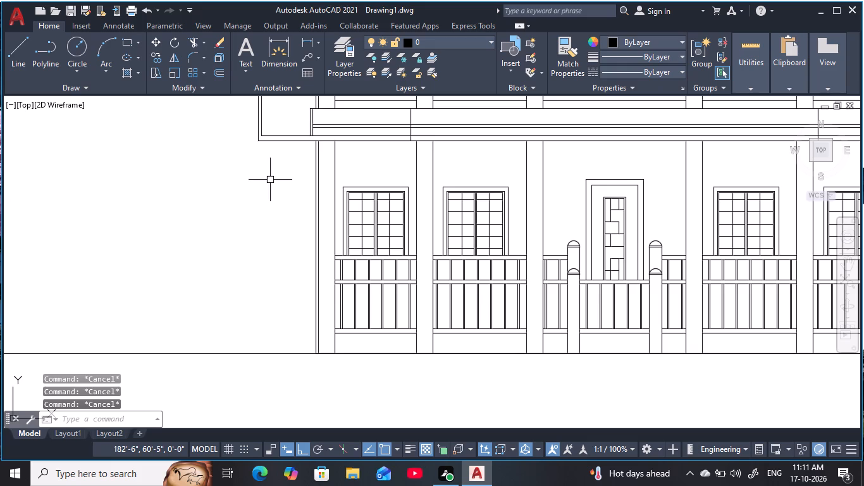
# Draw a 6' vertical line up from the ground line, aligned below the roof outline's inner lower-left corner.
pyautogui.press('l')
pyautogui.press('space')
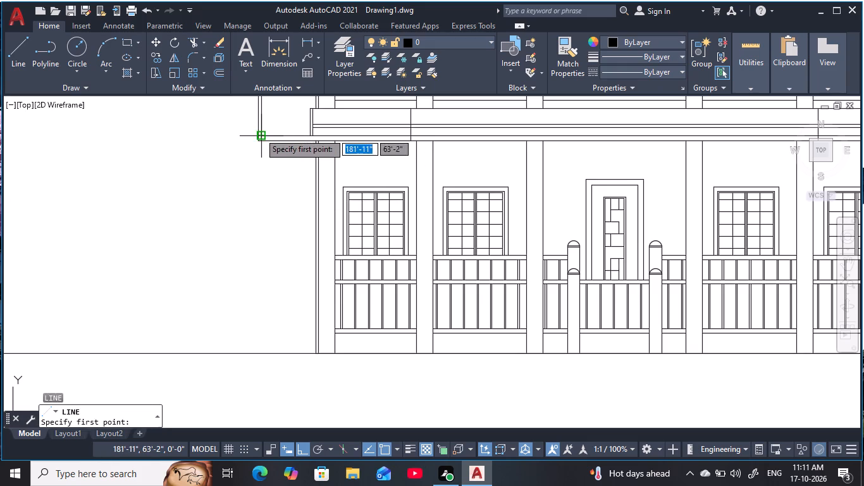
pyautogui.click(259, 351)
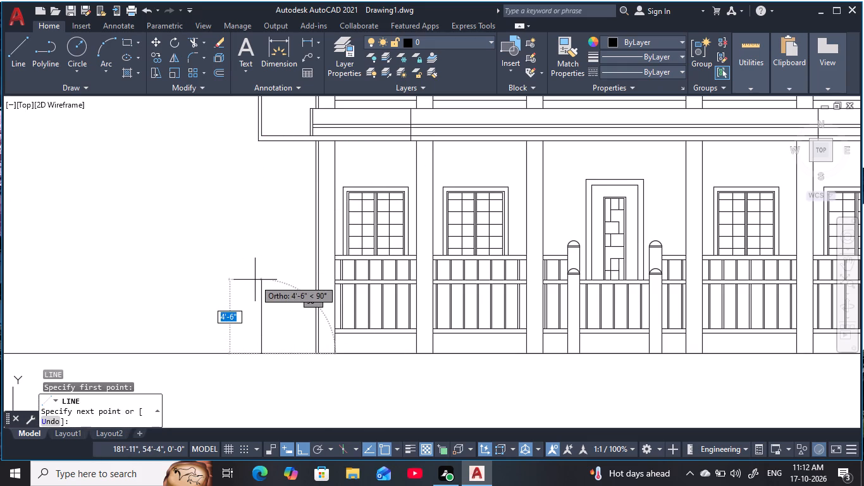
pyautogui.press('6')
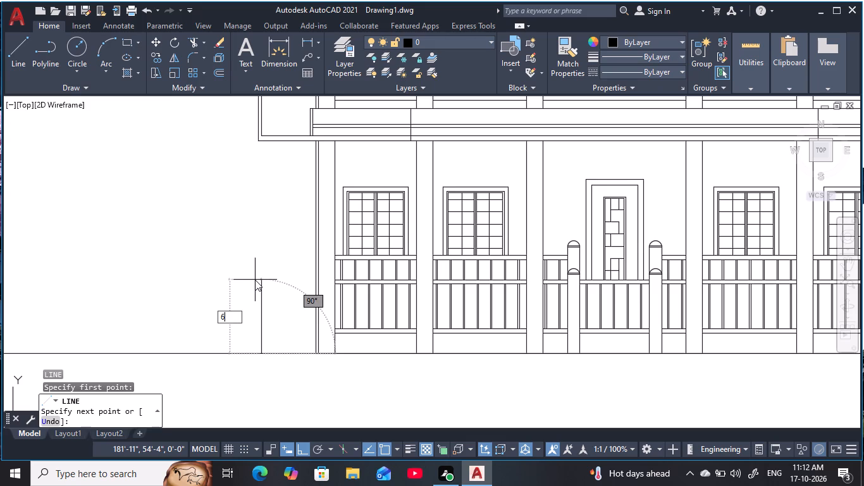
pyautogui.press("'")
pyautogui.press('space')
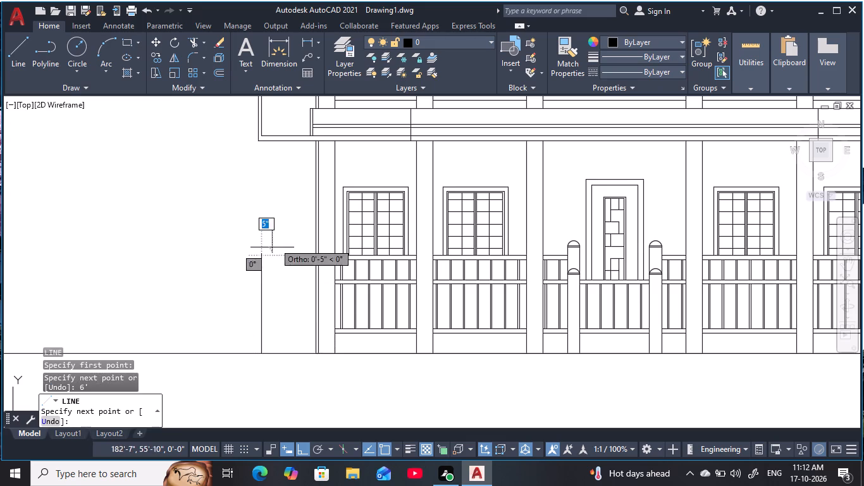
pyautogui.press('Escape')
pyautogui.press('Escape')
pyautogui.press('Escape')
# Offset the 6' vertical line by 9" towards the building.
pyautogui.scroll(-1, 283, 277)
pyautogui.moveTo(283, 278); pyautogui.dragTo(269, 301, button='middle')
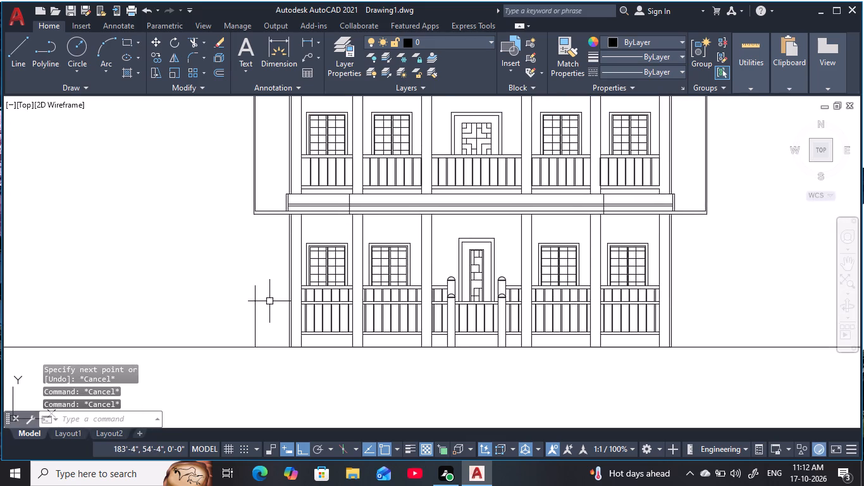
pyautogui.press('Escape')
pyautogui.press('Escape')
pyautogui.press('Escape')
pyautogui.scroll(1, 275, 279)
pyautogui.write('o')
pyautogui.press('space')
pyautogui.write('9')
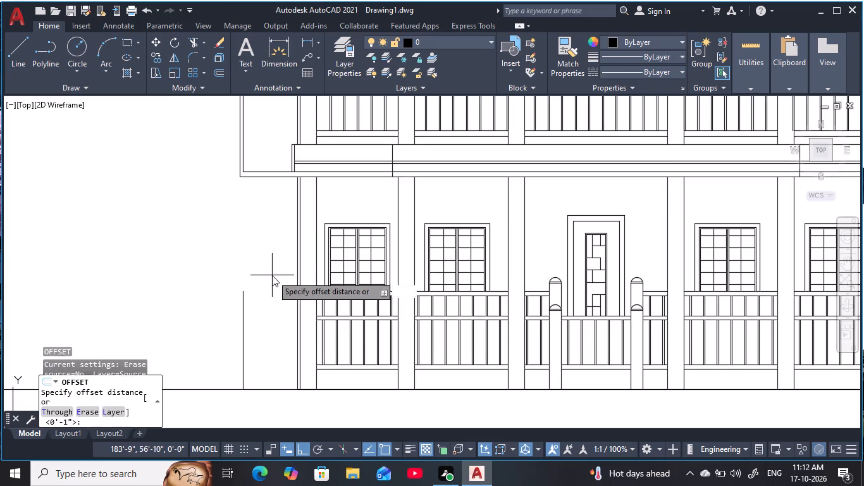
pyautogui.press('space')
pyautogui.click(245, 330)
pyautogui.click(276, 332)
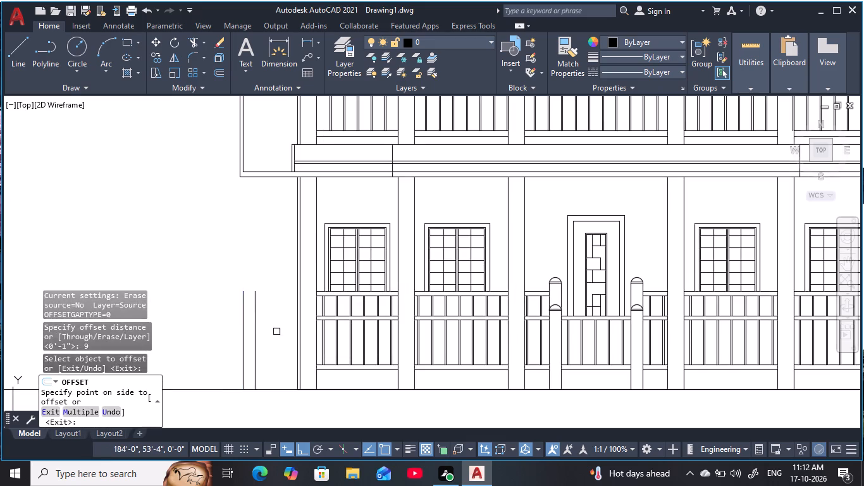
pyautogui.scroll(-2, 283, 313)
pyautogui.press('Escape')
pyautogui.moveTo(281, 313); pyautogui.dragTo(196, 315, button='middle')
pyautogui.press('Escape')
pyautogui.press('Escape')
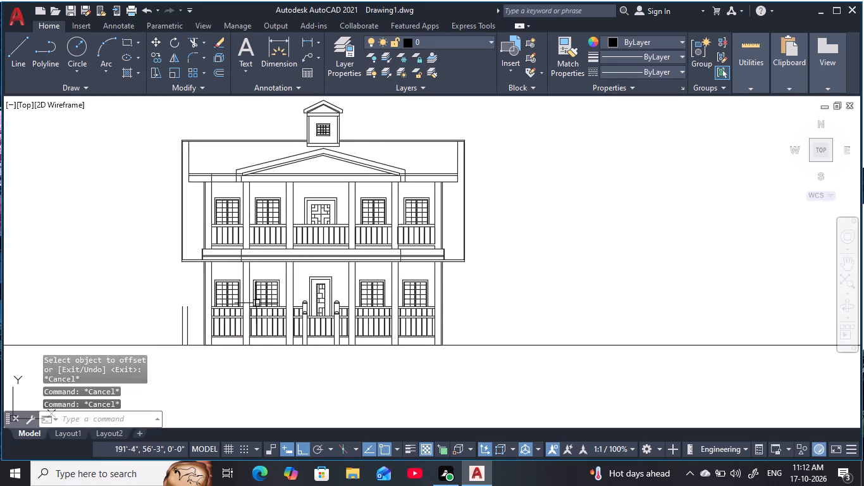
pyautogui.press('Escape')
pyautogui.press('Escape')
pyautogui.press('Escape')
pyautogui.press('Escape')
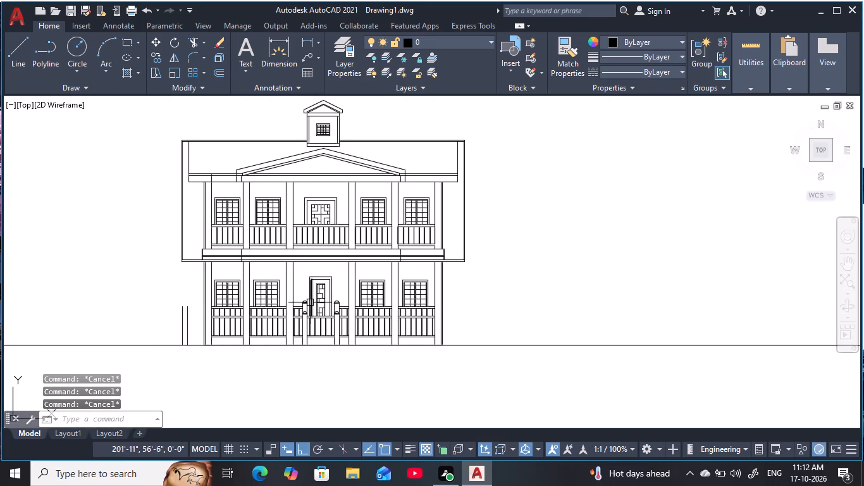
pyautogui.press('Escape')
pyautogui.press('Escape')
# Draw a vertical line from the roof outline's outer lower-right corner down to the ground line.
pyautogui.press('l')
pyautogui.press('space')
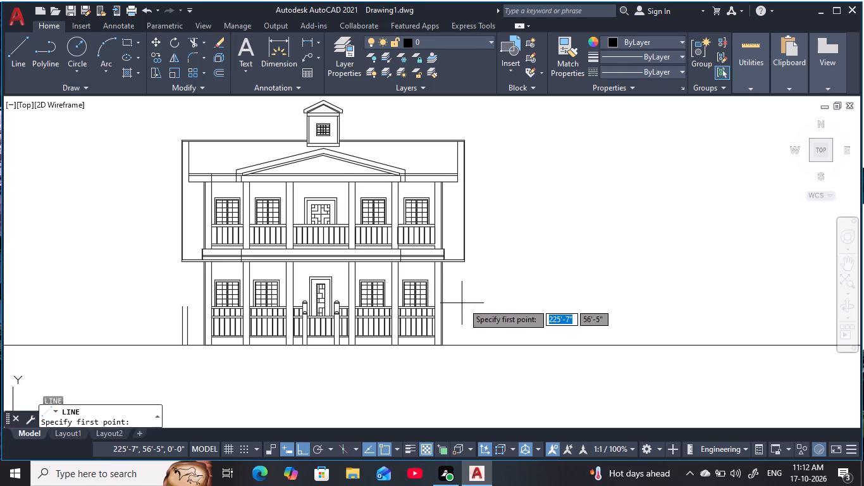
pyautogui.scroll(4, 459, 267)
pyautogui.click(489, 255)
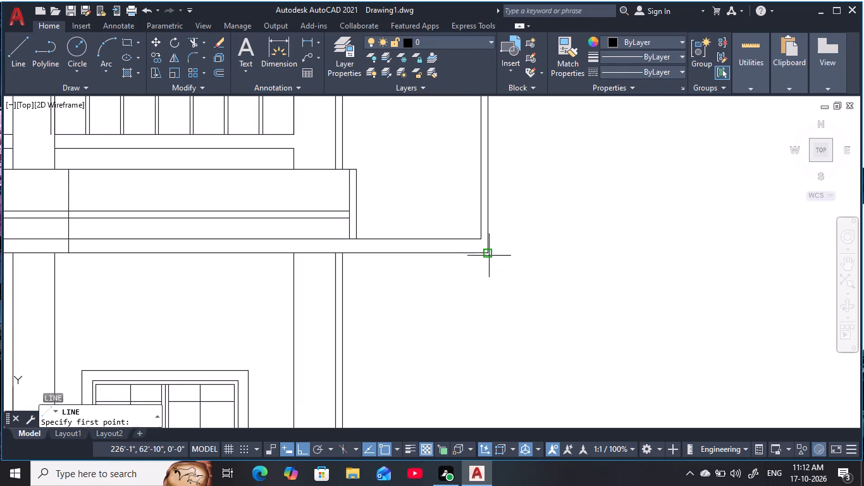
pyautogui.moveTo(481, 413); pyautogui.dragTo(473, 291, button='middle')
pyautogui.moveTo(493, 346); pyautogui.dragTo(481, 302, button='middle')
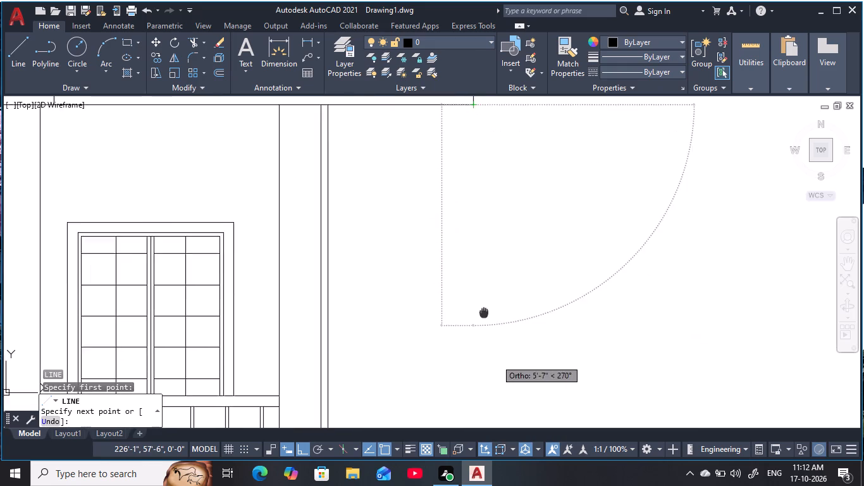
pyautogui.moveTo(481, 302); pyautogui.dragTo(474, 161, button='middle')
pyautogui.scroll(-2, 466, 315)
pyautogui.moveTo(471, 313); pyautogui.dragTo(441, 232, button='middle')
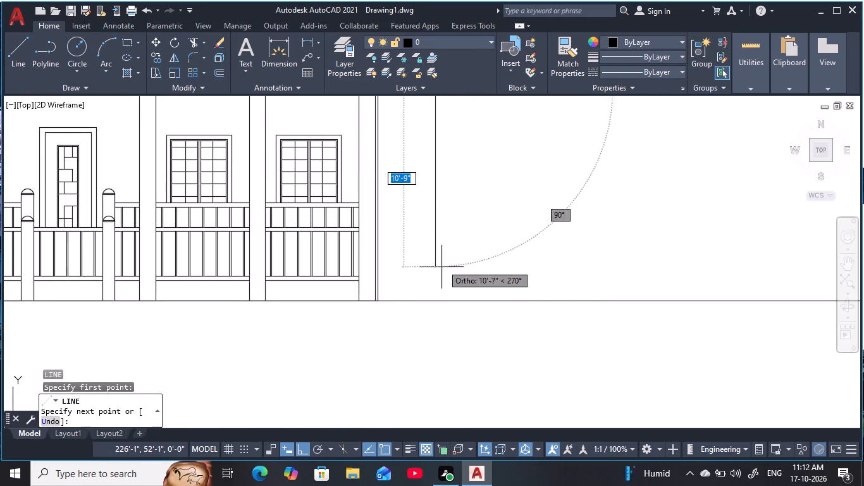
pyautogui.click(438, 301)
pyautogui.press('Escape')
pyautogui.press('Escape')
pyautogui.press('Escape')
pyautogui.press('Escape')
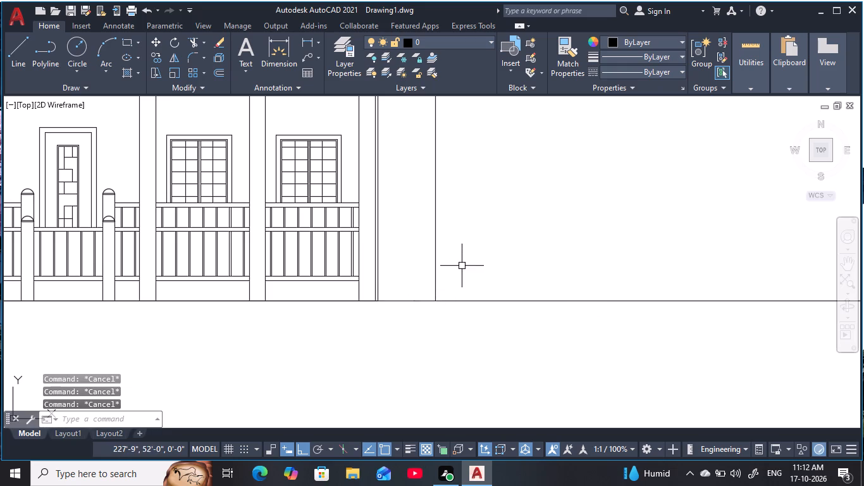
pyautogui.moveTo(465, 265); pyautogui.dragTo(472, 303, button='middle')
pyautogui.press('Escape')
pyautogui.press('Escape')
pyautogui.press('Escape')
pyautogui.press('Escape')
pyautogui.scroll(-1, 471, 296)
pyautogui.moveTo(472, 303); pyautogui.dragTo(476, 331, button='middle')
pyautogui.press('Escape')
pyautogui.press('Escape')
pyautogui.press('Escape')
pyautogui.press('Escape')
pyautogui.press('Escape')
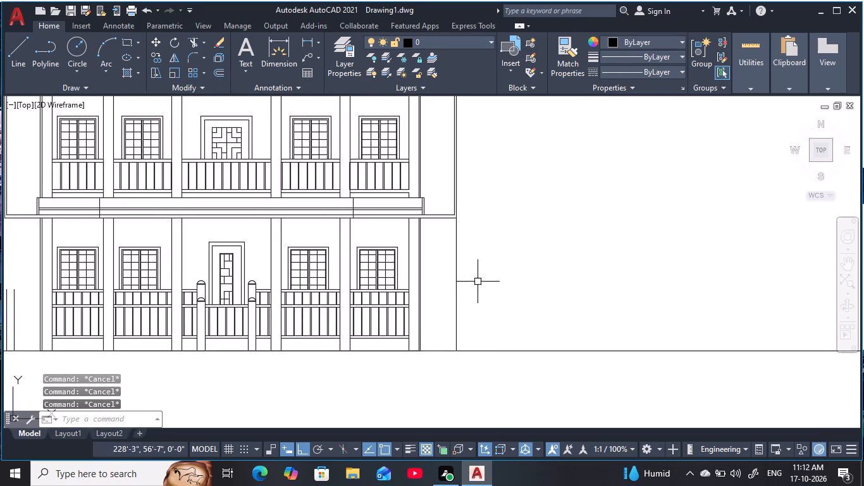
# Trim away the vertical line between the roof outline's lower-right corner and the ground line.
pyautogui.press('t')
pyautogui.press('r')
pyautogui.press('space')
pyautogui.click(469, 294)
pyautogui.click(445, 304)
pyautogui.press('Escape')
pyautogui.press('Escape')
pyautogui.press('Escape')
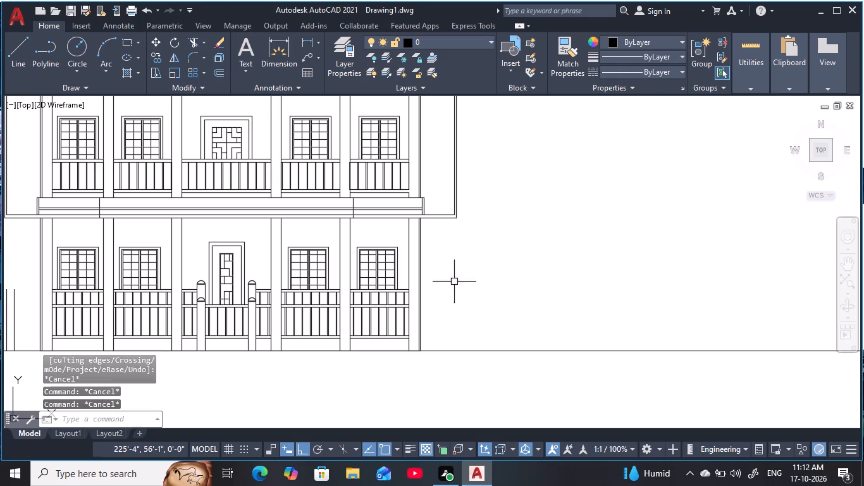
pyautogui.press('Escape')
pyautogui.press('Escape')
# Start a line aligned with the roof outline's outer lower-right corner.
pyautogui.press('l')
pyautogui.press('space')
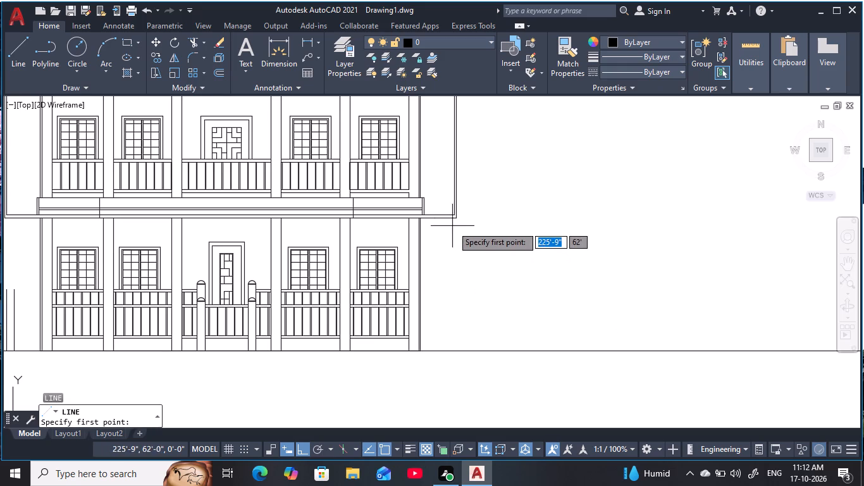
pyautogui.scroll(3, 452, 226)
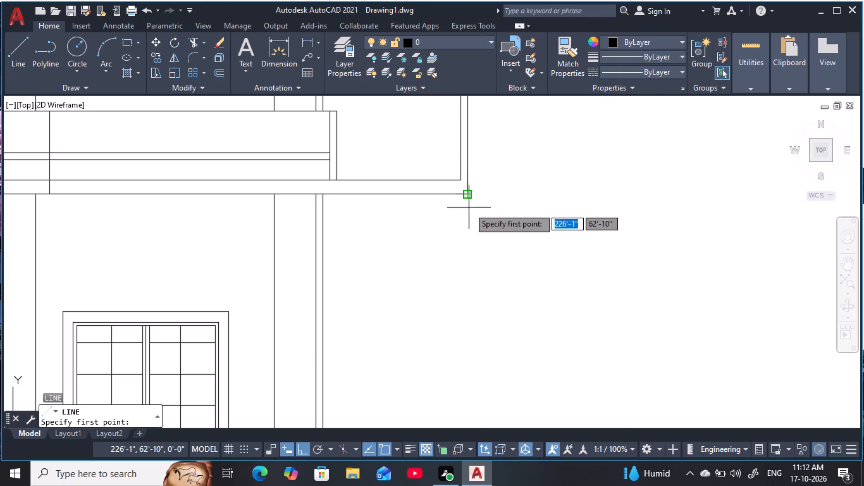
pyautogui.scroll(-3, 467, 332)
pyautogui.moveTo(467, 332); pyautogui.dragTo(466, 317, button='middle')
pyautogui.scroll(-1, 467, 332)
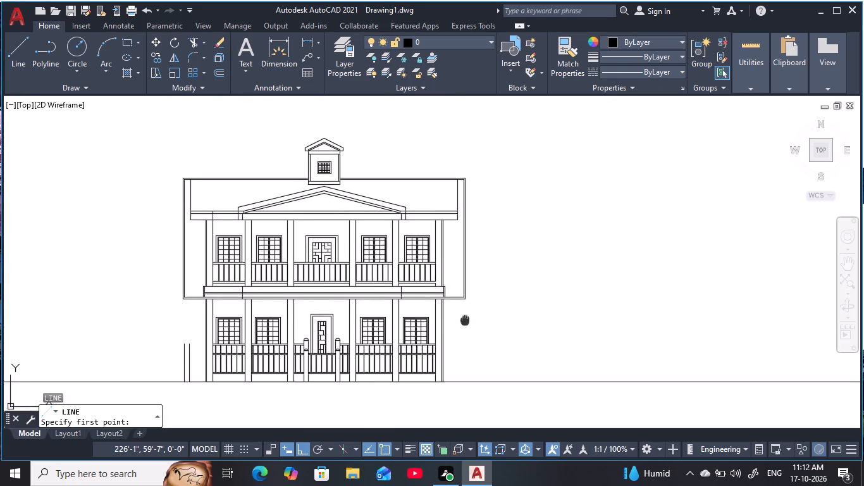
pyautogui.moveTo(466, 317); pyautogui.dragTo(469, 283, button='middle')
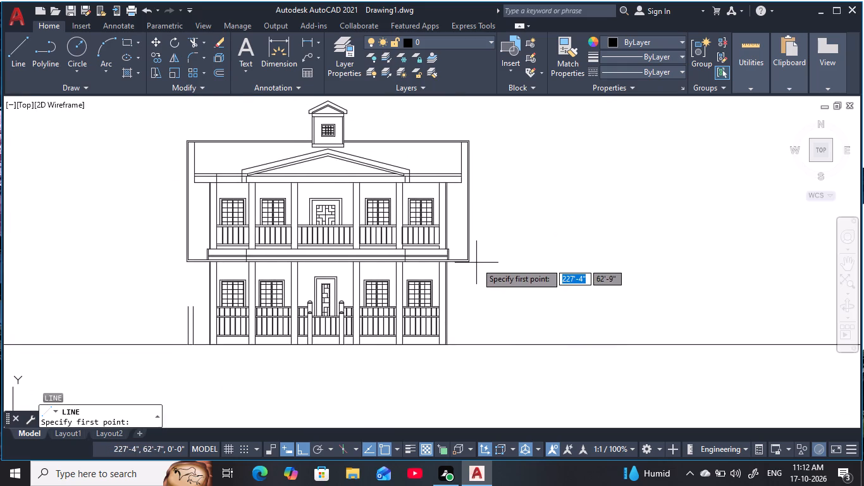
pyautogui.scroll(3, 476, 263)
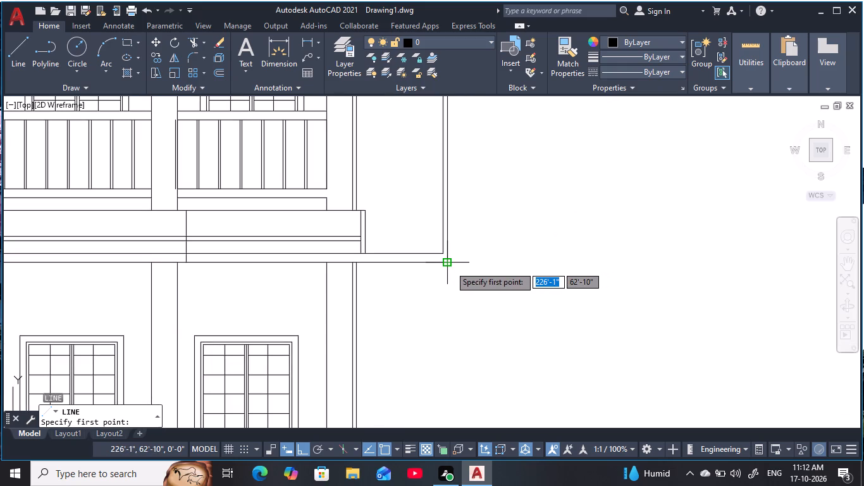
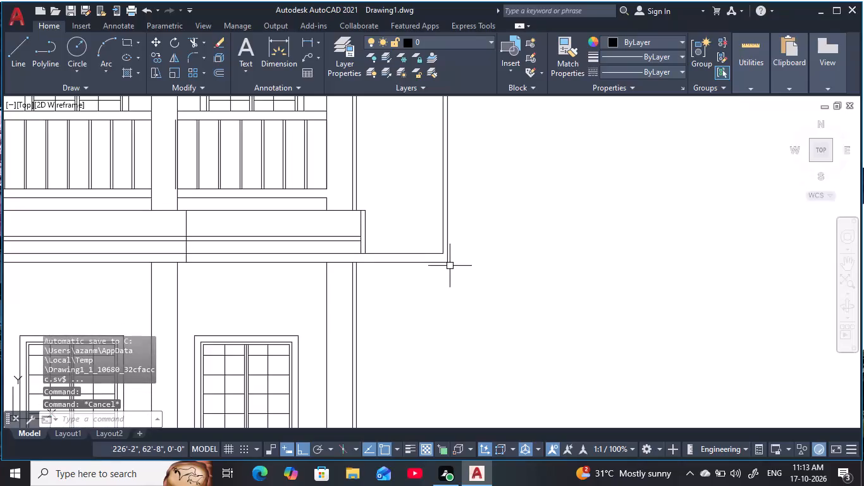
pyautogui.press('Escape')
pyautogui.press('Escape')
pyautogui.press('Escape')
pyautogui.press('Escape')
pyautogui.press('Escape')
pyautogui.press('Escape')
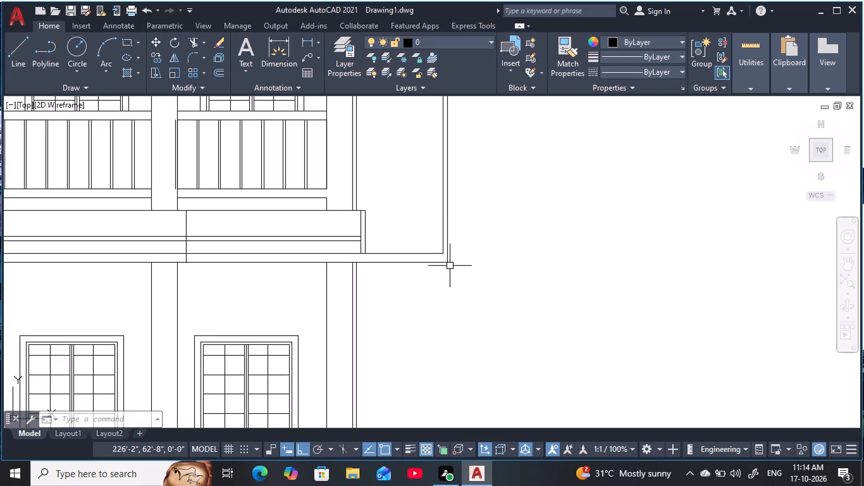
# Erase the stray vertical line inside the column beside the upper-floor balcony railing's easternmost bay.
pyautogui.scroll(3, 182, 148)
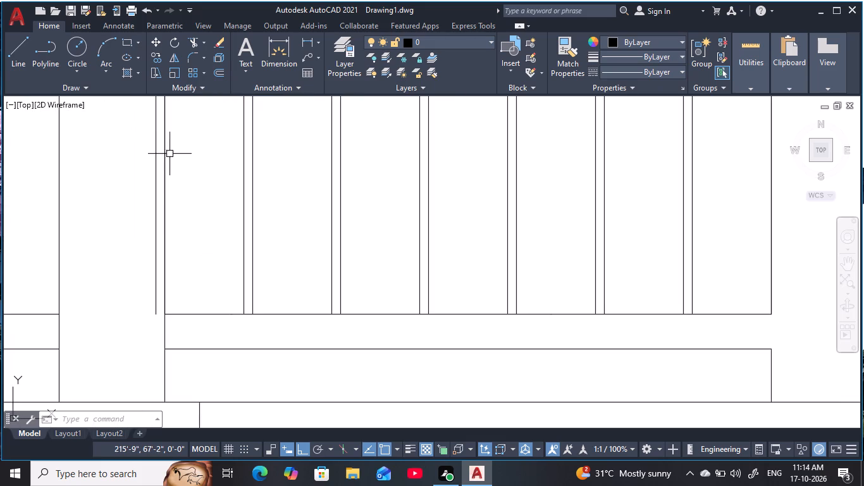
pyautogui.click(152, 166)
pyautogui.press('e')
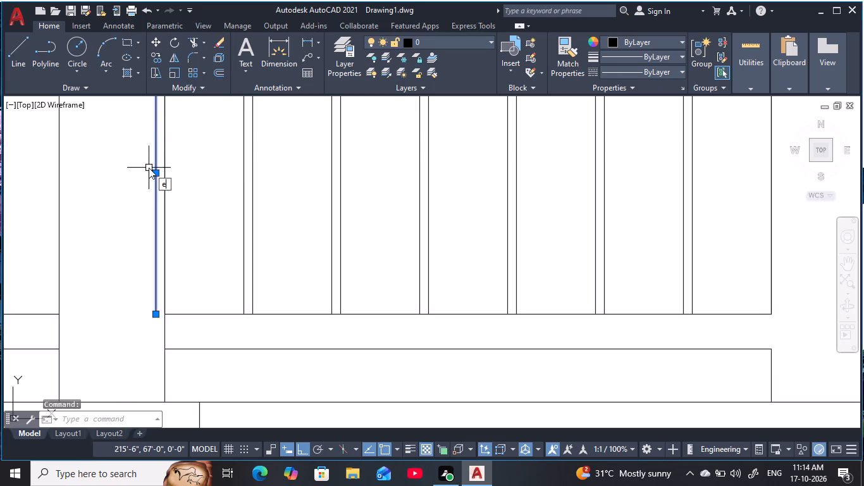
pyautogui.press('Escape')
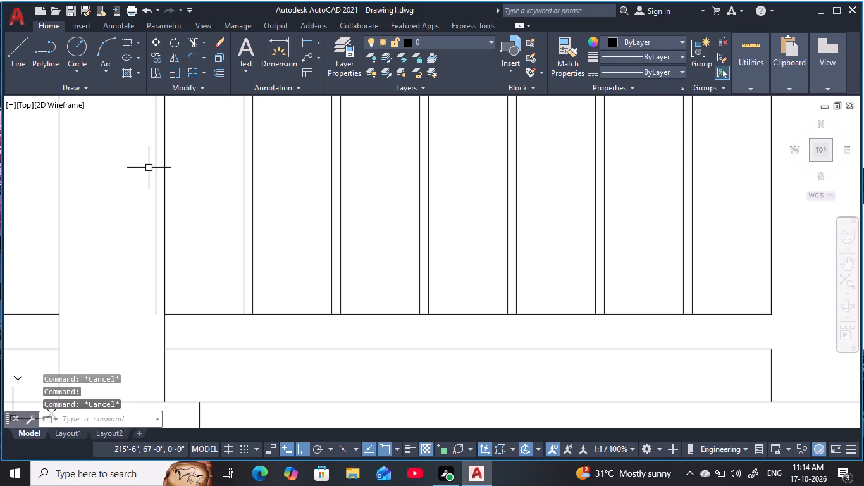
pyautogui.click(156, 176)
pyautogui.write('e')
pyautogui.press('space')
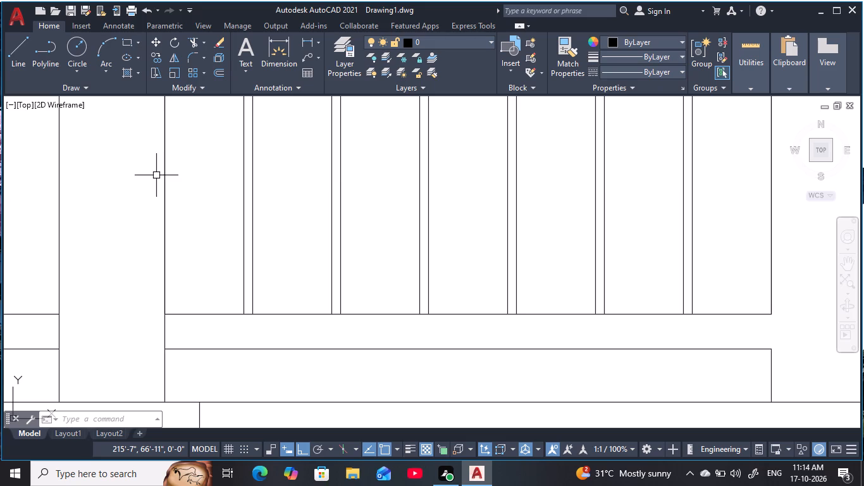
# Examine the front elevation's floor slab band, ground-floor railings, columns and ground line across the full width of the house.
pyautogui.scroll(-3, 280, 214)
pyautogui.scroll(-1, 305, 259)
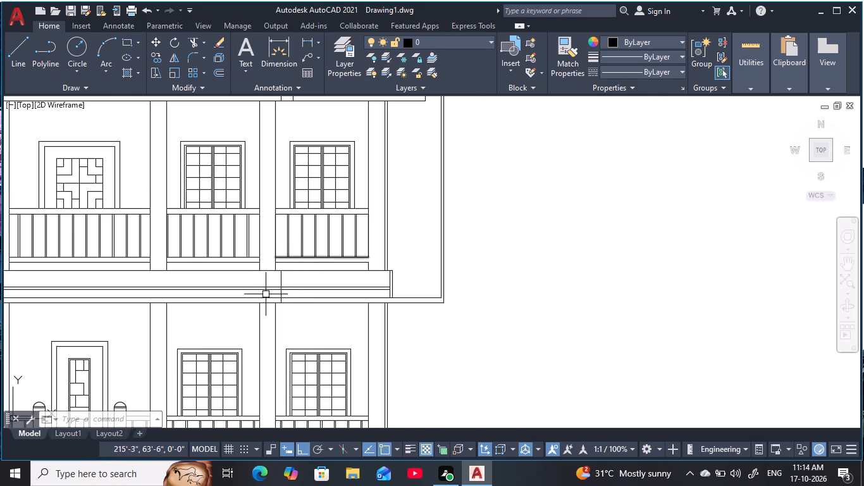
pyautogui.scroll(2, 307, 284)
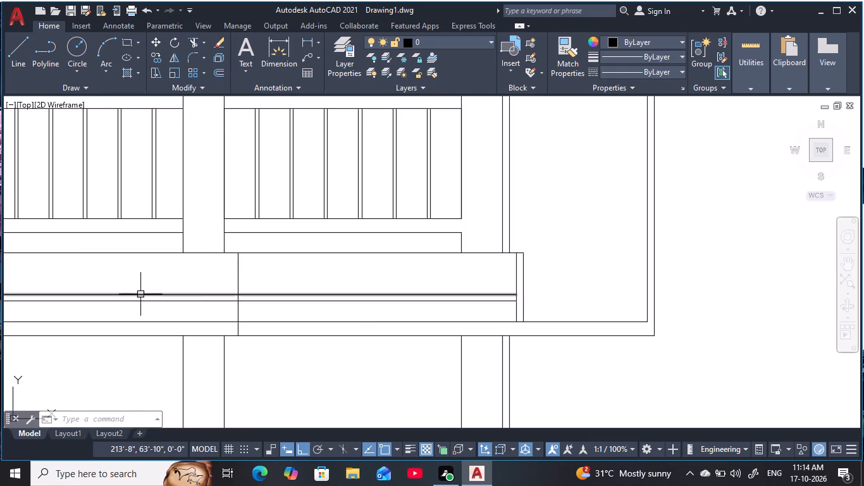
pyautogui.scroll(-2, 139, 296)
pyautogui.moveTo(159, 296); pyautogui.dragTo(516, 256, button='middle')
pyautogui.scroll(-2, 516, 256)
pyautogui.scroll(2, 536, 347)
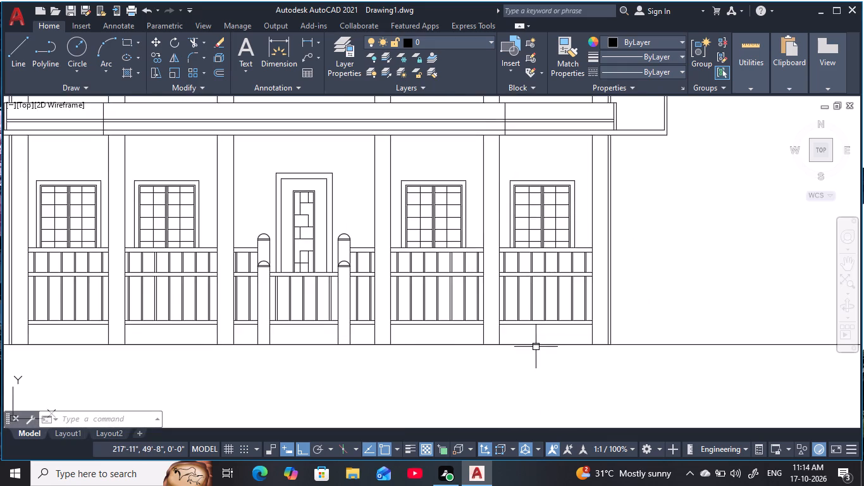
pyautogui.moveTo(536, 347); pyautogui.dragTo(596, 311, button='middle')
pyautogui.scroll(-1, 503, 325)
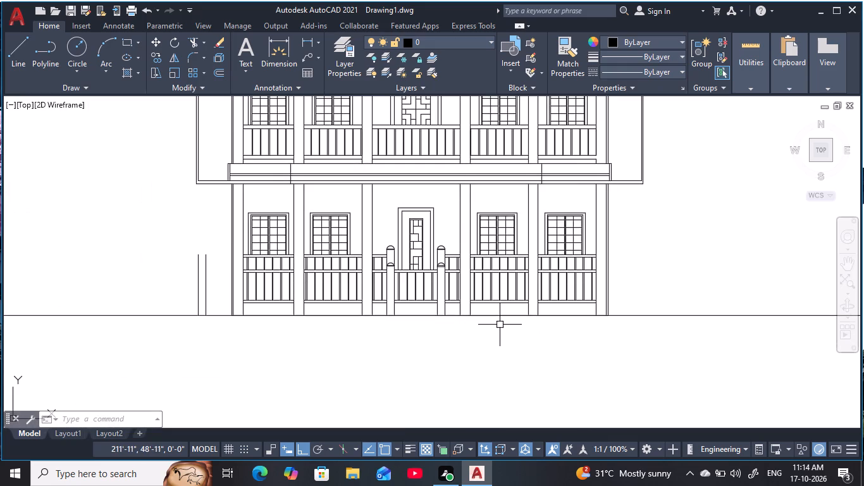
pyautogui.moveTo(500, 325); pyautogui.dragTo(514, 346, button='middle')
pyautogui.scroll(3, 507, 301)
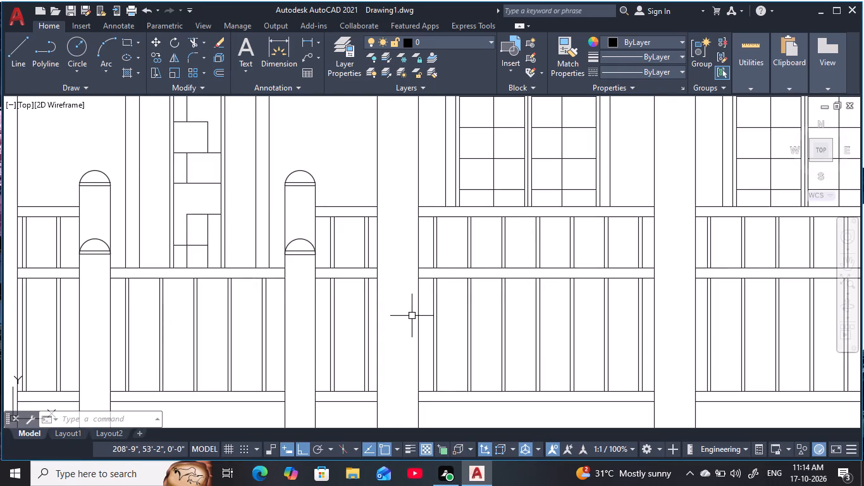
pyautogui.scroll(-2, 397, 317)
pyautogui.moveTo(396, 318); pyautogui.dragTo(431, 288, button='middle')
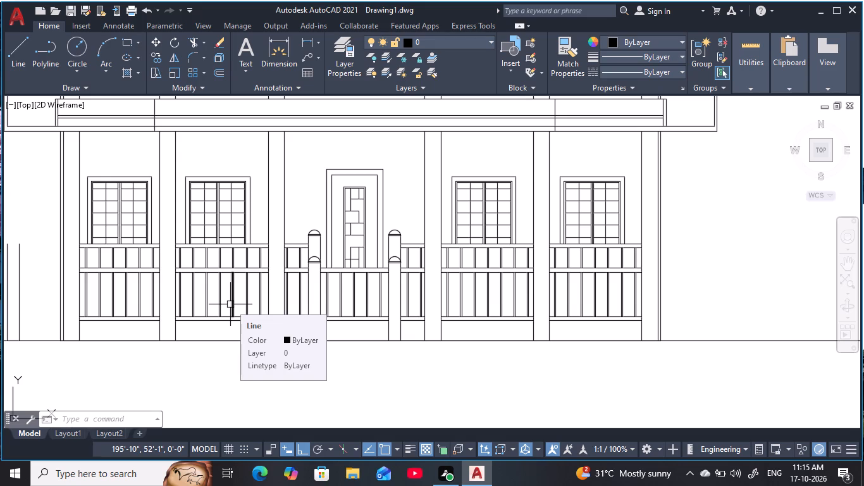
pyautogui.scroll(-1, 362, 236)
pyautogui.moveTo(390, 213); pyautogui.dragTo(329, 253, button='middle')
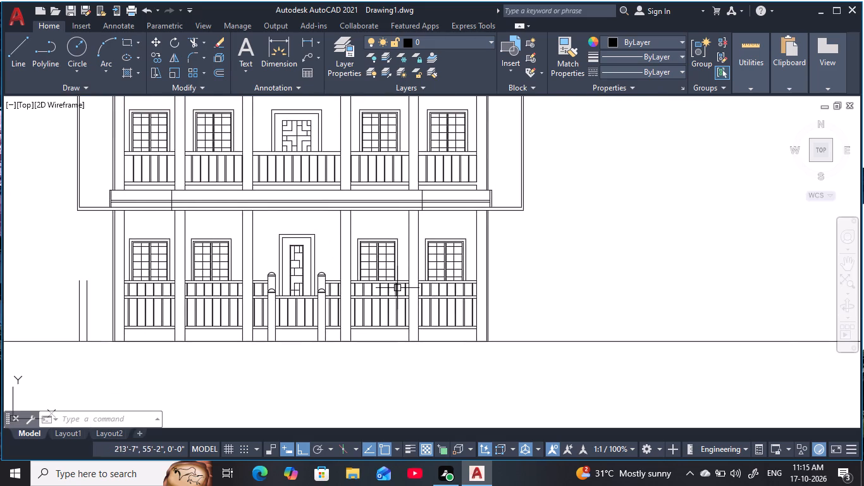
# Draw a 6' vertical line upward from the ground line, aligned below the slab's outer corner on the house's east side.
pyautogui.write('l')
pyautogui.press('space')
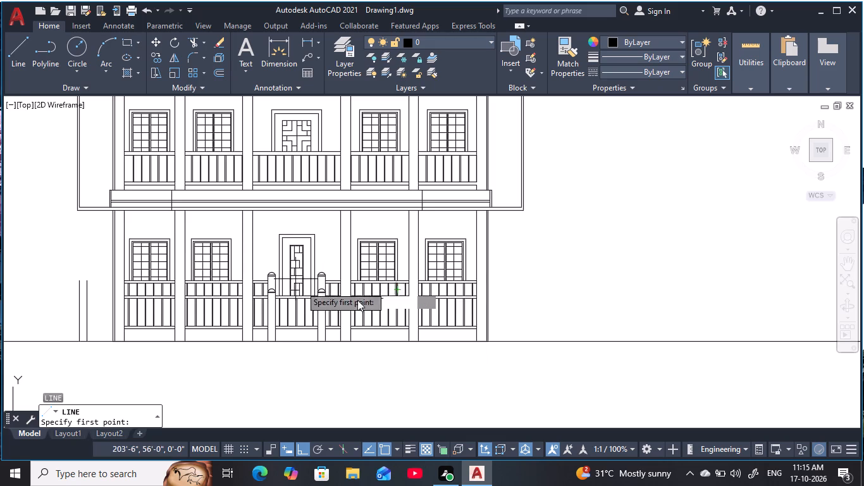
pyautogui.scroll(4, 538, 225)
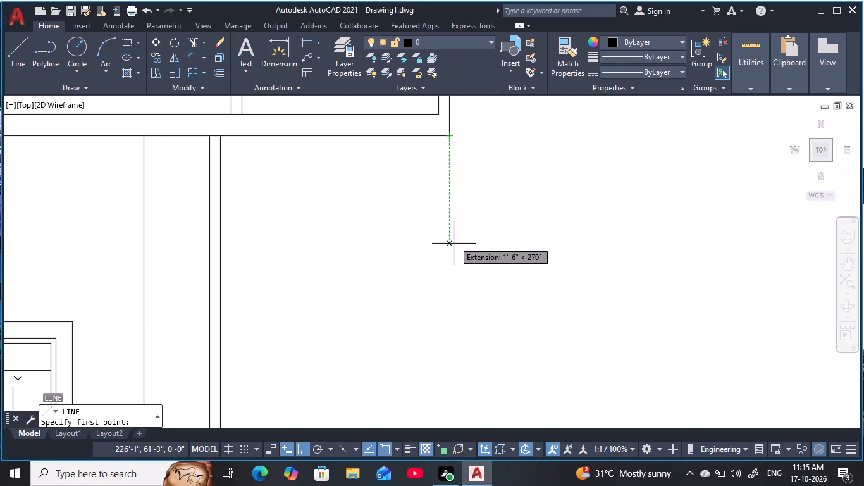
pyautogui.moveTo(448, 321); pyautogui.dragTo(474, 195, button='middle')
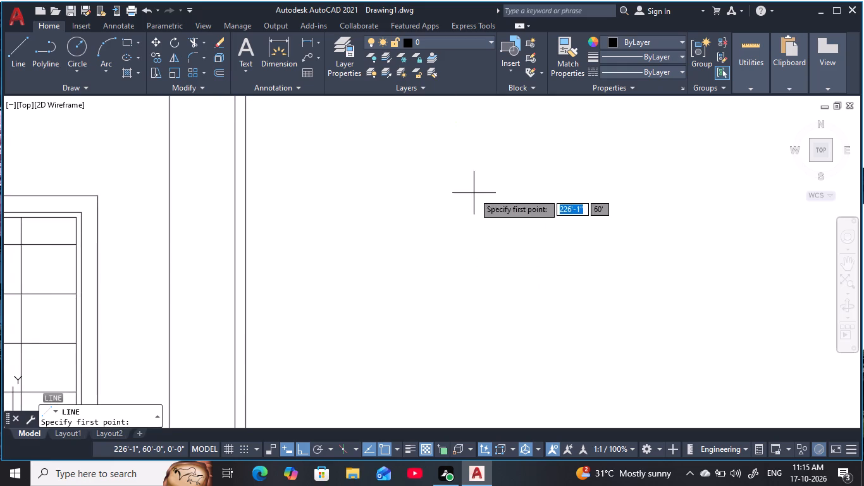
pyautogui.scroll(-3, 486, 318)
pyautogui.moveTo(486, 316); pyautogui.dragTo(478, 220, button='middle')
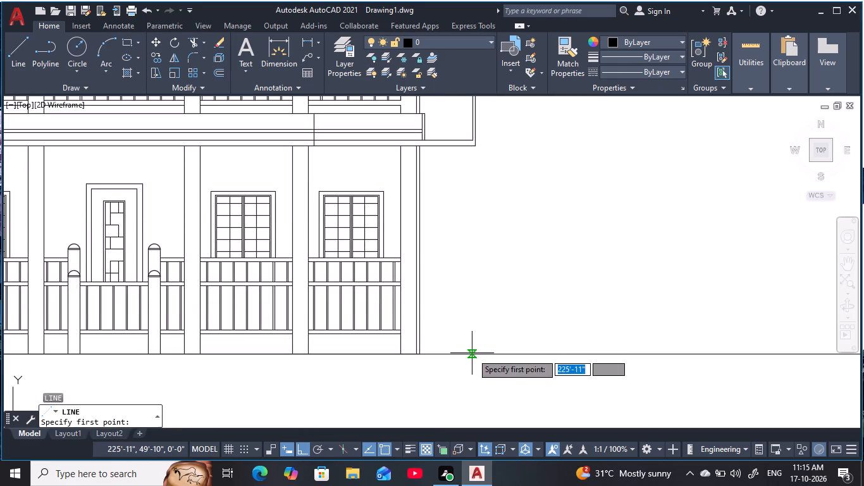
pyautogui.scroll(3, 476, 354)
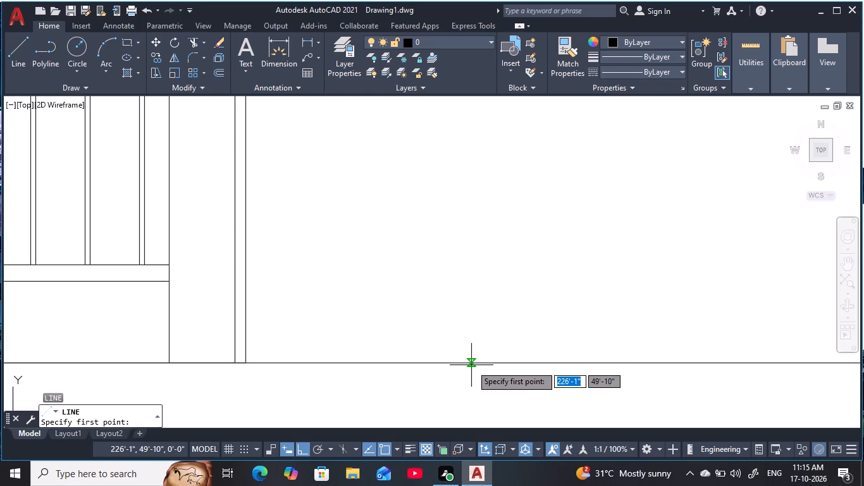
pyautogui.scroll(-3, 490, 366)
pyautogui.moveTo(497, 273); pyautogui.dragTo(486, 363, button='middle')
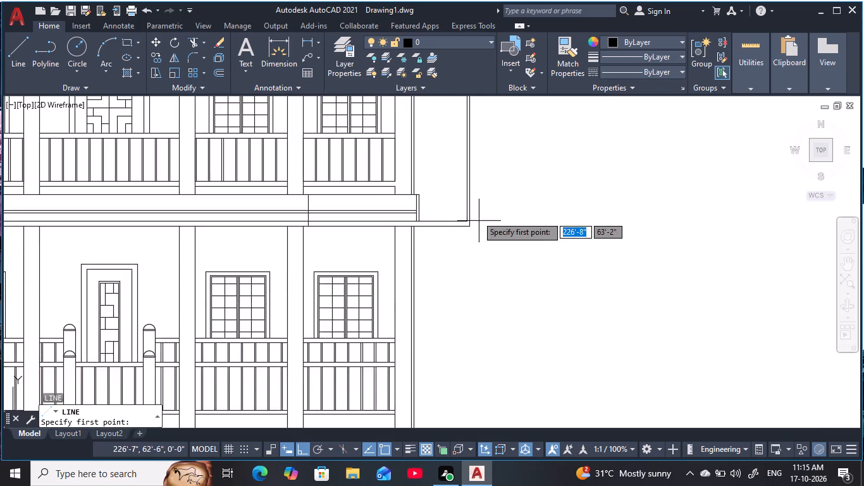
pyautogui.scroll(4, 474, 213)
pyautogui.scroll(-2, 453, 327)
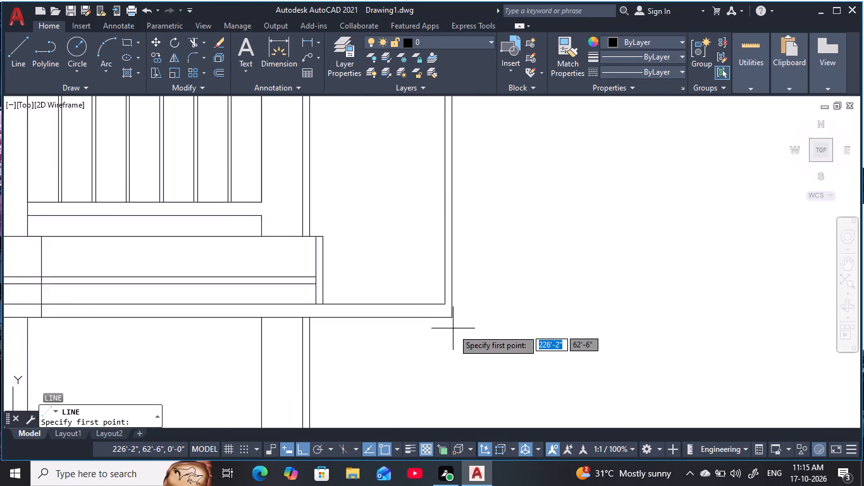
pyautogui.scroll(-1, 453, 329)
pyautogui.moveTo(453, 334); pyautogui.dragTo(490, 156, button='middle')
pyautogui.moveTo(490, 328); pyautogui.dragTo(495, 311, button='middle')
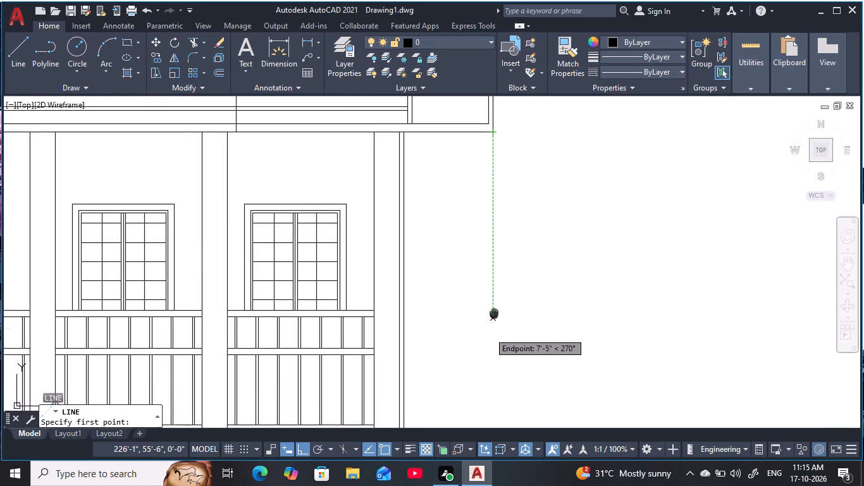
pyautogui.moveTo(495, 311); pyautogui.dragTo(536, 180, button='middle')
pyautogui.scroll(-1, 533, 196)
pyautogui.moveTo(533, 197); pyautogui.dragTo(500, 267, button='middle')
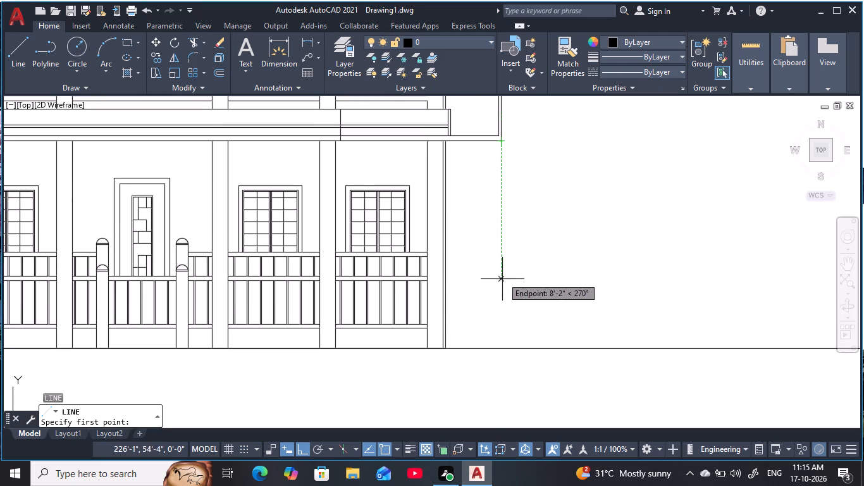
pyautogui.click(504, 349)
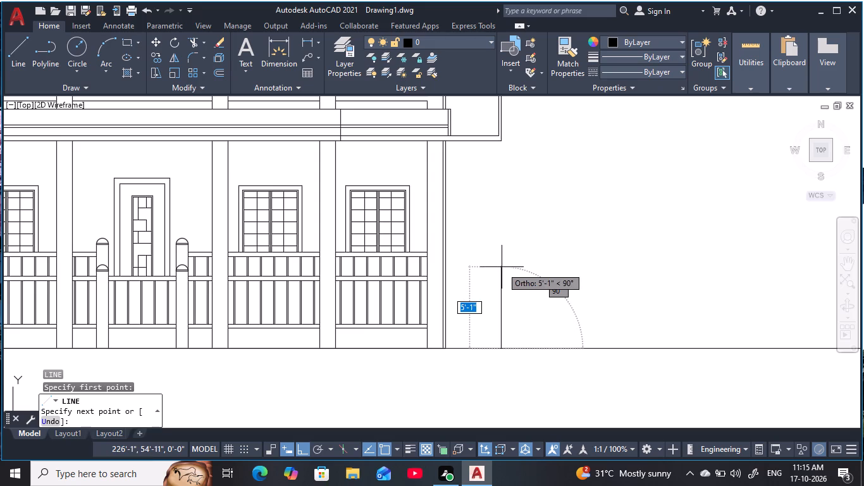
pyautogui.press('6')
pyautogui.press("'")
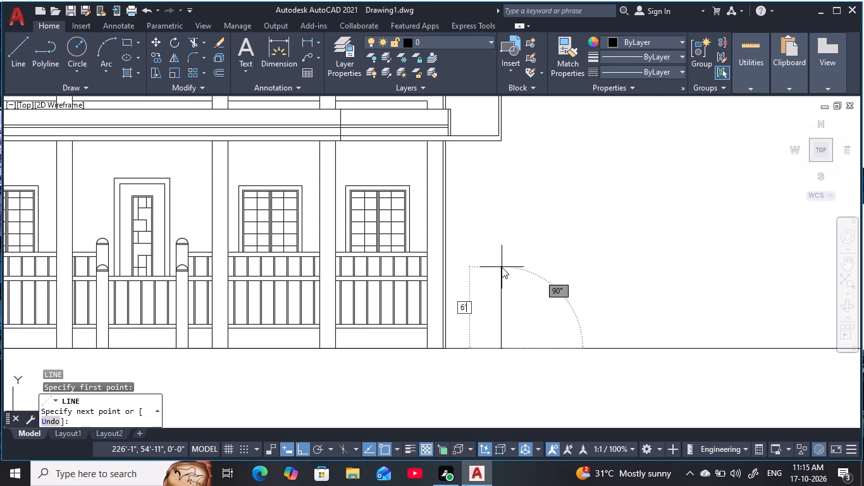
pyautogui.press('space')
pyautogui.press('space')
pyautogui.press('Escape')
pyautogui.press('Escape')
pyautogui.press('Escape')
pyautogui.press('Escape')
pyautogui.press('Escape')
pyautogui.press('Escape')
pyautogui.press('Escape')
pyautogui.press('Escape')
pyautogui.press('Escape')
pyautogui.press('Escape')
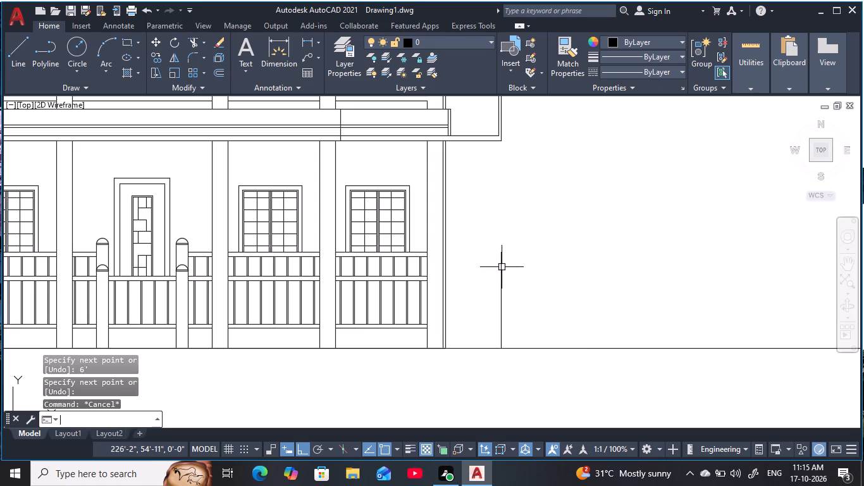
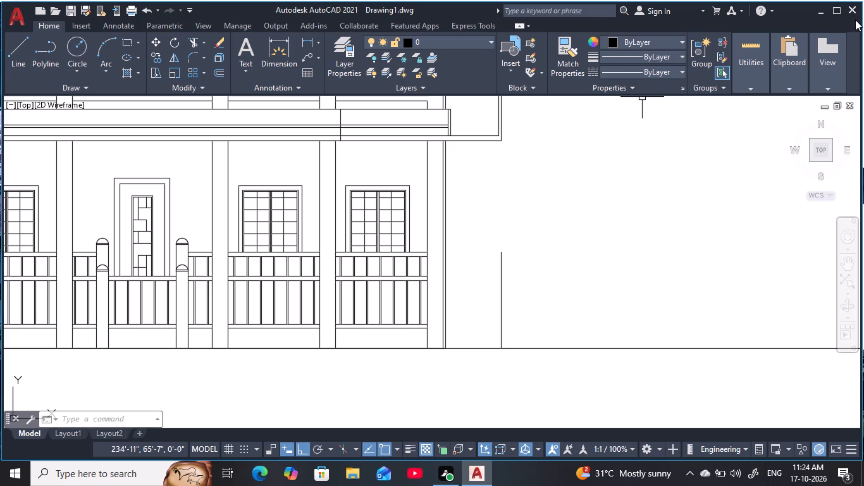
# Offset the 6' vertical line on the house's east side by 9" towards the building.
pyautogui.scroll(-2, 497, 364)
pyautogui.moveTo(421, 345); pyautogui.dragTo(484, 339, button='middle')
pyautogui.scroll(-1, 506, 333)
pyautogui.scroll(1, 484, 340)
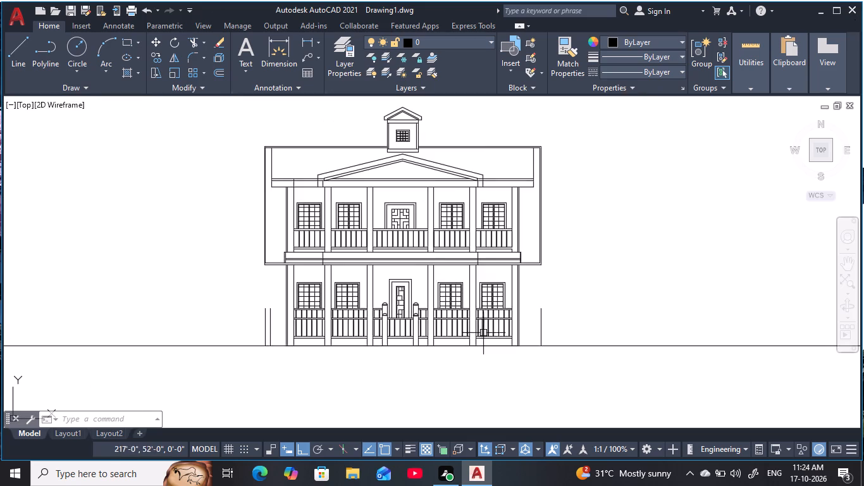
pyautogui.scroll(2, 476, 317)
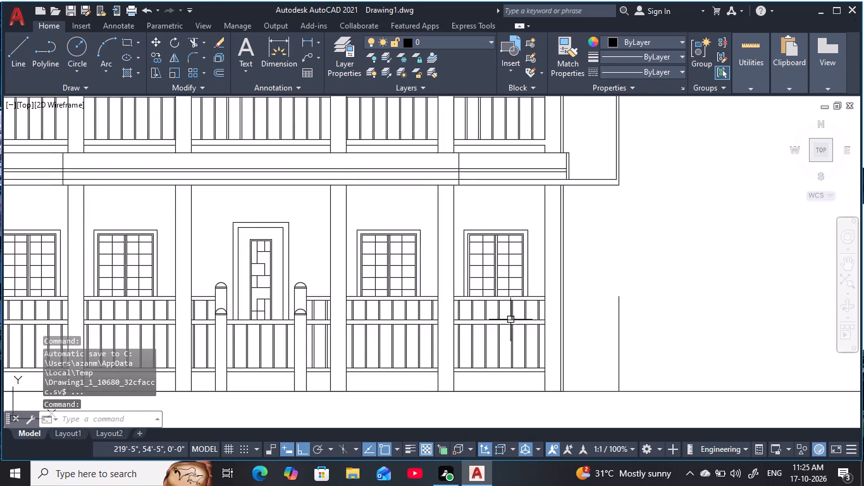
pyautogui.moveTo(503, 318); pyautogui.dragTo(451, 315, button='middle')
pyautogui.press('Escape')
pyautogui.press('Escape')
pyautogui.press('Escape')
pyautogui.press('Escape')
pyautogui.press('Escape')
pyautogui.press('Escape')
pyautogui.write('o 9')
pyautogui.press('space')
pyautogui.click(564, 339)
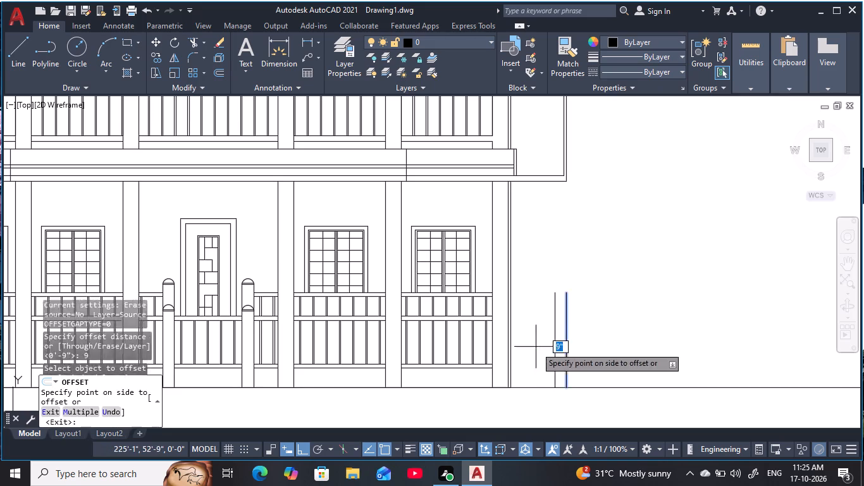
pyautogui.click(534, 348)
pyautogui.press('Escape')
pyautogui.press('Escape')
pyautogui.press('Escape')
pyautogui.press('Escape')
pyautogui.press('Escape')
pyautogui.scroll(1, 557, 282)
pyautogui.press('Escape')
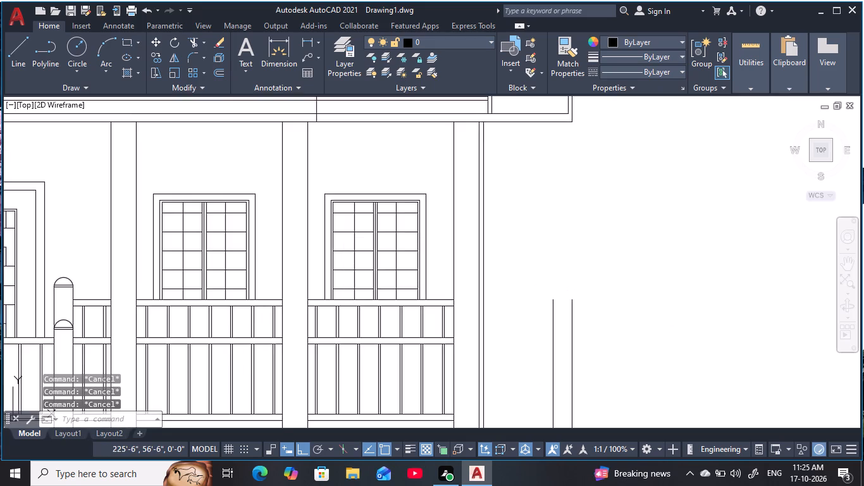
pyautogui.press('Escape')
# Fillet the two parallel vertical lines east of the house at their upper ends to form a rounded post top.
pyautogui.moveTo(557, 282); pyautogui.dragTo(573, 260, button='middle')
pyautogui.scroll(1, 572, 261)
pyautogui.press('Escape')
pyautogui.press('Escape')
pyautogui.write('f')
pyautogui.press('space')
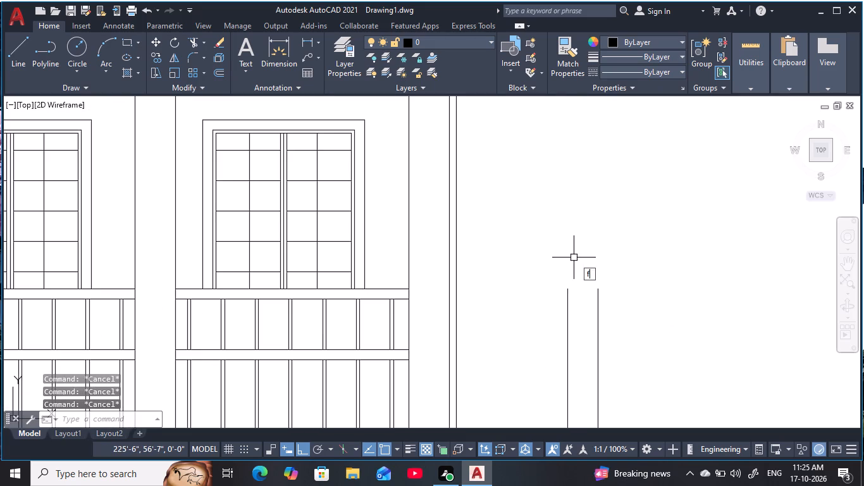
pyautogui.click(598, 313)
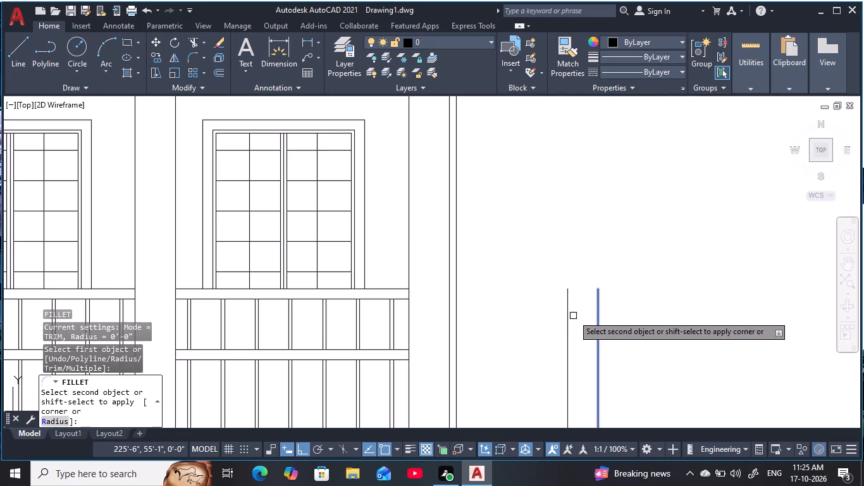
pyautogui.click(569, 309)
pyautogui.scroll(-2, 546, 297)
pyautogui.moveTo(565, 300); pyautogui.dragTo(818, 240, button='middle')
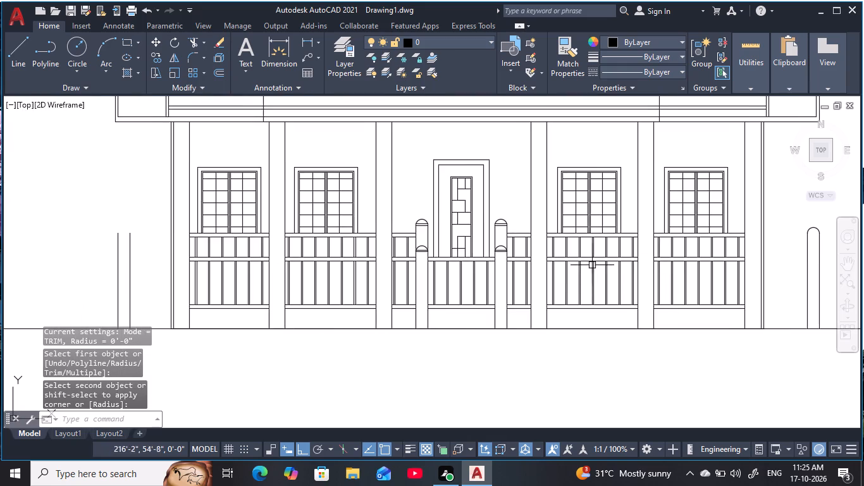
pyautogui.press('Escape')
pyautogui.press('Escape')
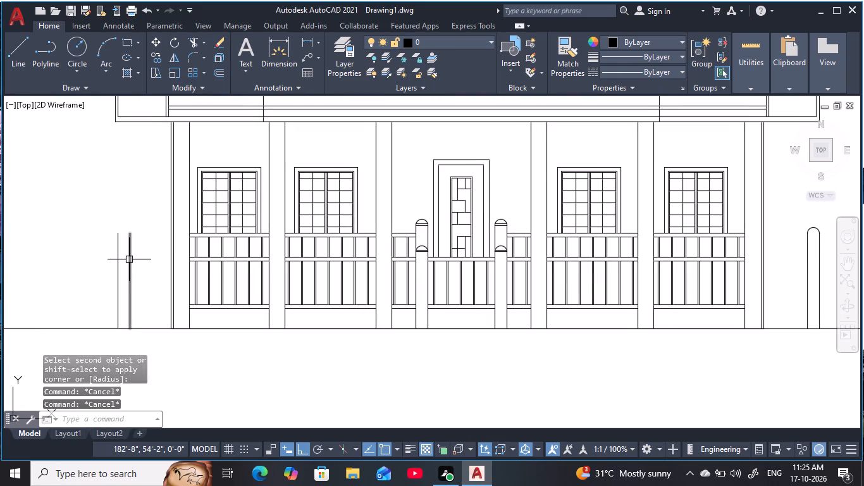
# Fillet the two parallel vertical lines west of the house at their upper ends to form a matching rounded post top.
pyautogui.press('Escape')
pyautogui.press('Escape')
pyautogui.write('f')
pyautogui.press('space')
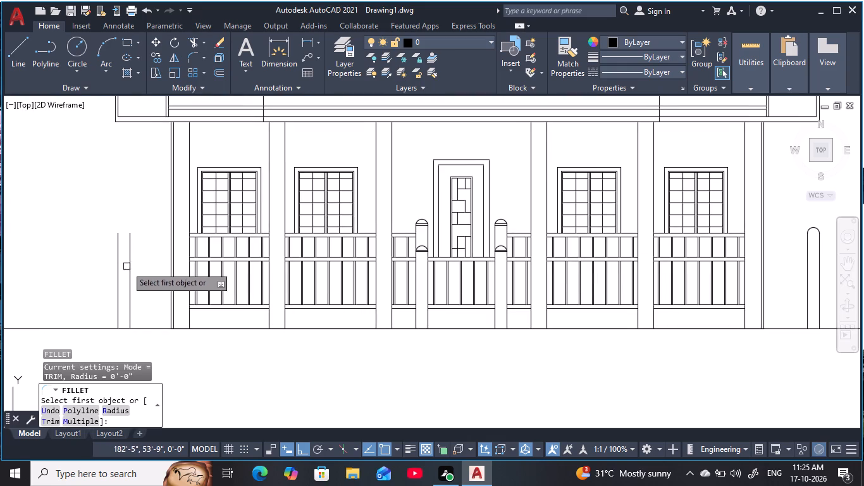
pyautogui.click(127, 266)
pyautogui.click(116, 269)
pyautogui.scroll(-2, 114, 215)
pyautogui.moveTo(114, 215); pyautogui.dragTo(112, 242, button='middle')
pyautogui.press('Escape')
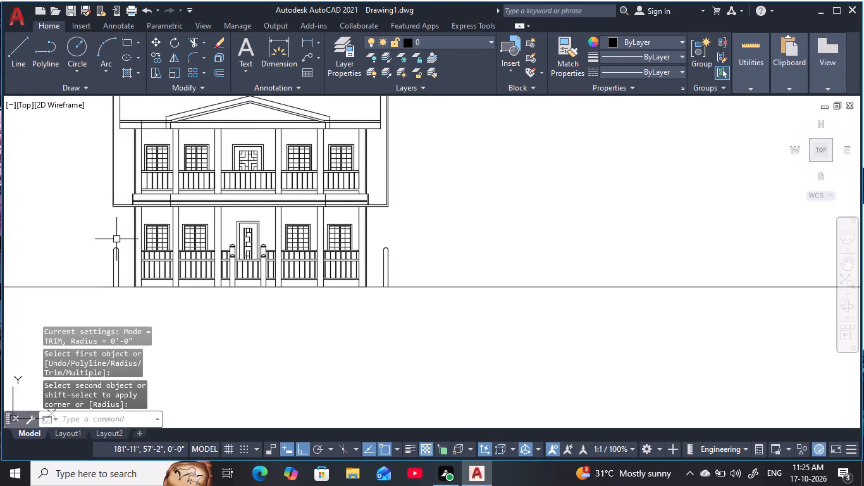
pyautogui.press('Escape')
pyautogui.press('Escape')
# Draw a horizontal line across the east post at the base of its rounded top, joining both arc ends.
pyautogui.scroll(1, 119, 233)
pyautogui.middleClick(119, 233)
pyautogui.press('Escape')
pyautogui.press('Escape')
pyautogui.press('Escape')
pyautogui.press('Escape')
pyautogui.press('Escape')
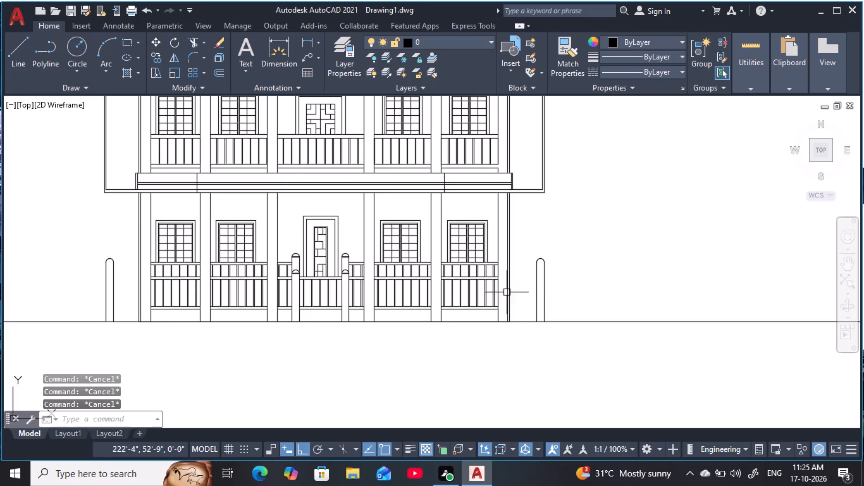
pyautogui.press('Escape')
pyautogui.scroll(2, 526, 285)
pyautogui.moveTo(479, 278); pyautogui.dragTo(438, 268, button='middle')
pyautogui.press('Escape')
pyautogui.press('Escape')
pyautogui.press('Escape')
pyautogui.scroll(-1, 483, 273)
pyautogui.moveTo(482, 274); pyautogui.dragTo(456, 284, button='middle')
pyautogui.press('Escape')
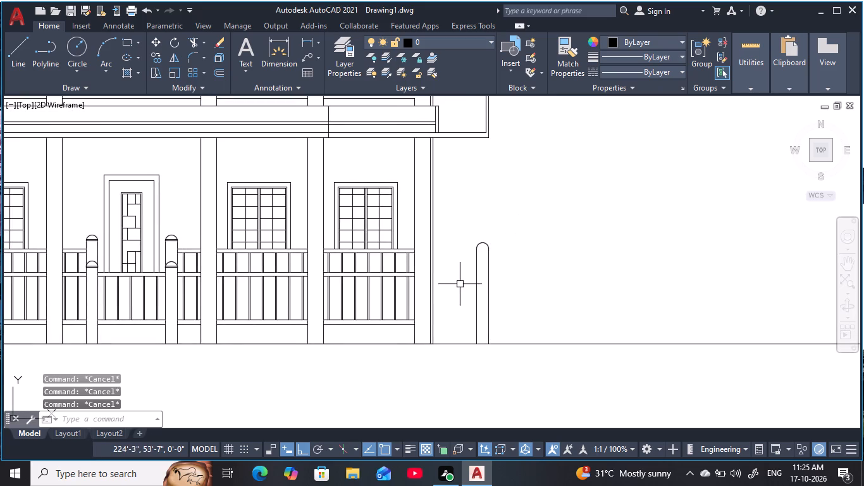
pyautogui.press('l')
pyautogui.press('space')
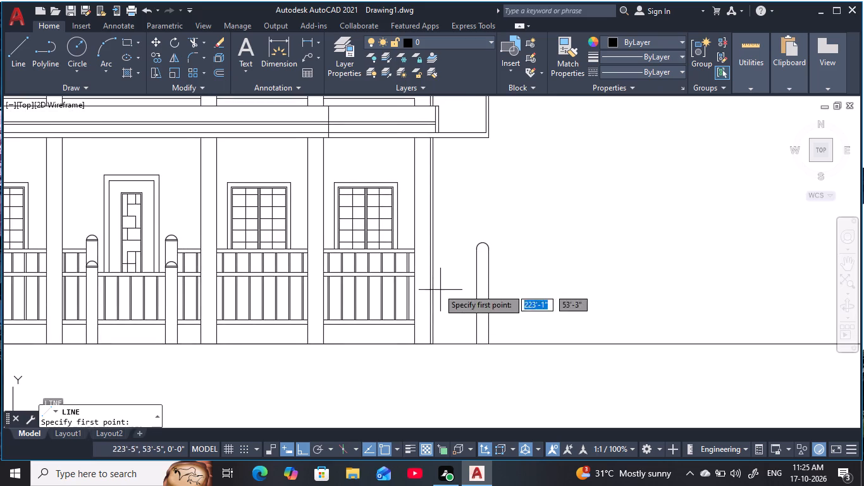
pyautogui.scroll(3, 484, 261)
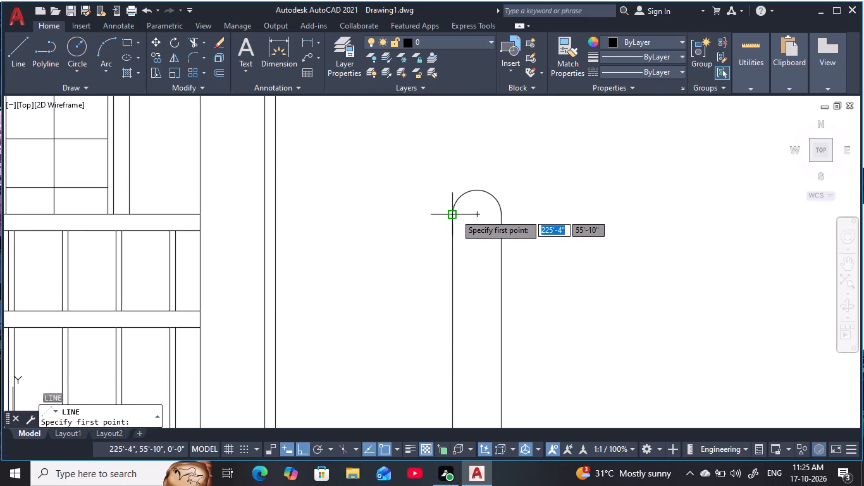
pyautogui.click(453, 212)
pyautogui.click(500, 216)
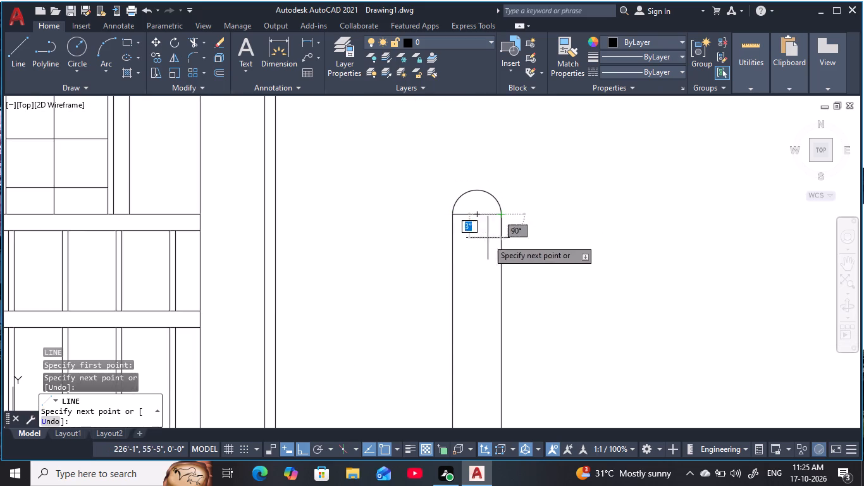
pyautogui.press('Escape')
pyautogui.press('Escape')
pyautogui.press('Escape')
pyautogui.press('Escape')
pyautogui.press('Escape')
pyautogui.press('Escape')
# Offset the east post's horizontal line downward seven times at 10" spacing to divide the post down to the ground.
pyautogui.write('o')
pyautogui.press('space')
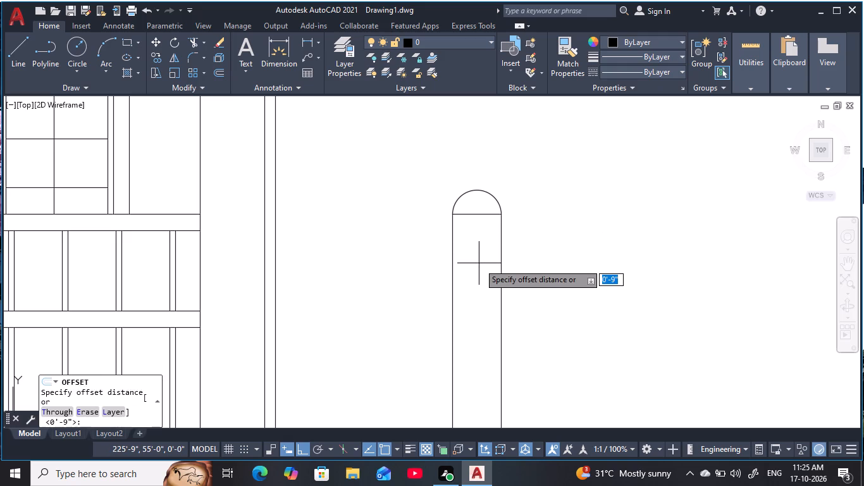
pyautogui.press('1')
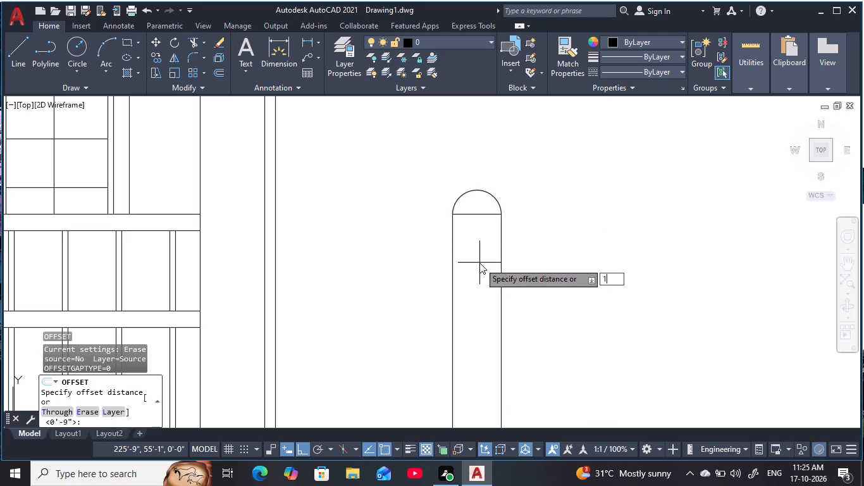
pyautogui.press('0')
pyautogui.press('space')
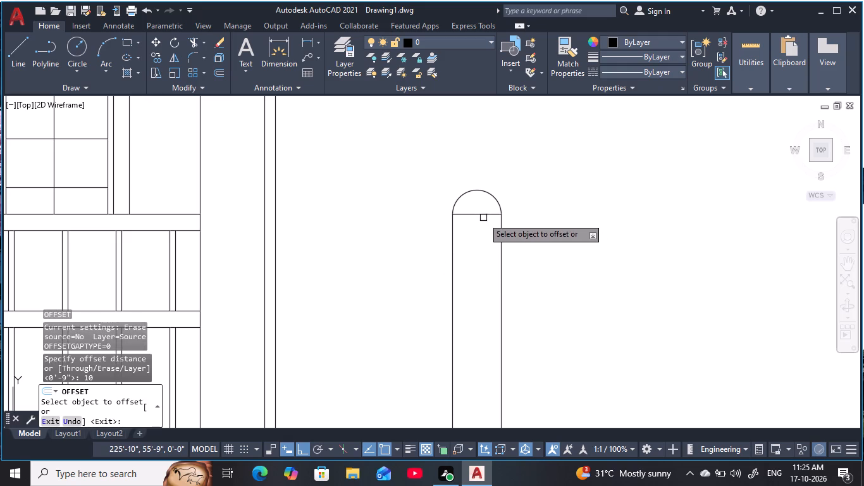
pyautogui.click(483, 216)
pyautogui.write('m')
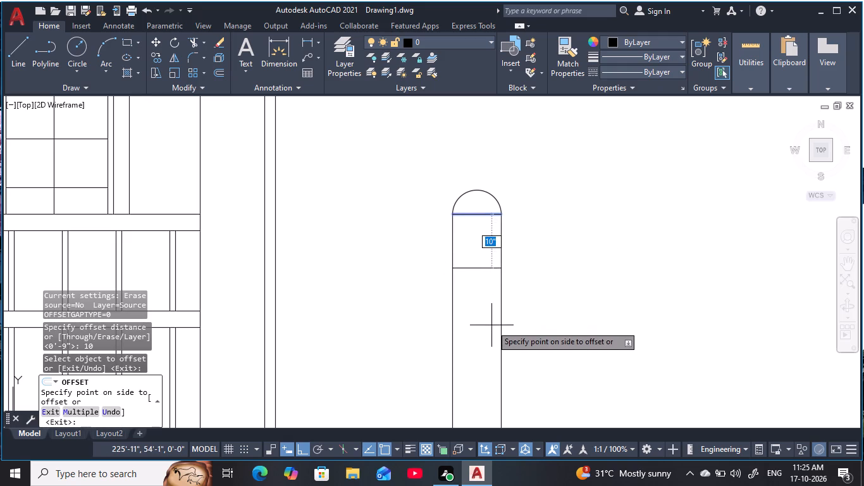
pyautogui.press('space')
pyautogui.click(490, 332)
pyautogui.click(490, 359)
pyautogui.click(492, 370)
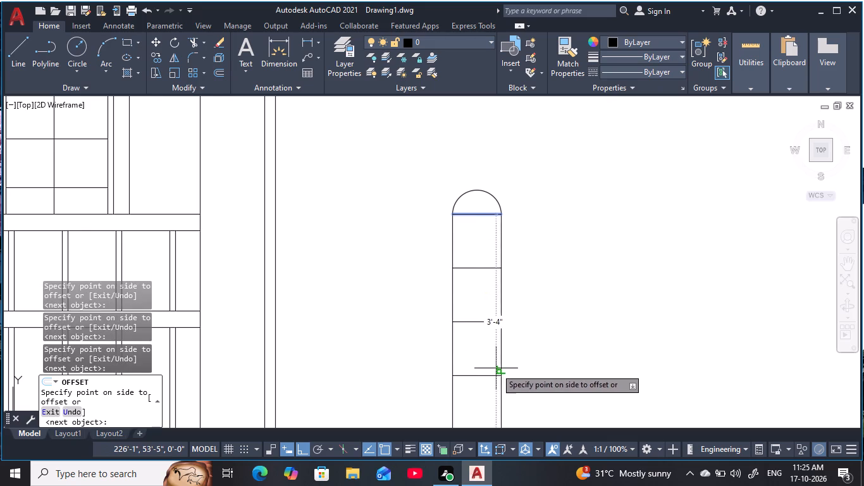
pyautogui.moveTo(495, 364); pyautogui.dragTo(460, 229, button='middle')
pyautogui.click(464, 313)
pyautogui.moveTo(471, 346); pyautogui.dragTo(452, 220, button='middle')
pyautogui.click(458, 283)
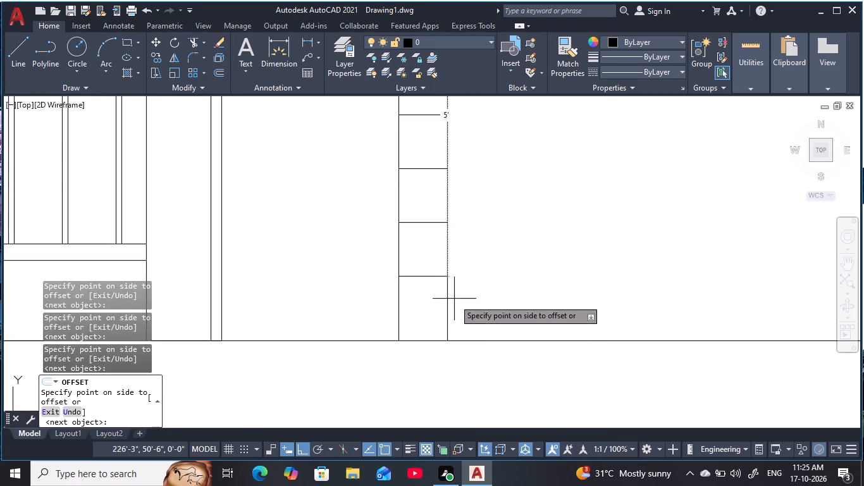
pyautogui.click(455, 314)
pyautogui.click(455, 364)
pyautogui.press('Escape')
pyautogui.press('Escape')
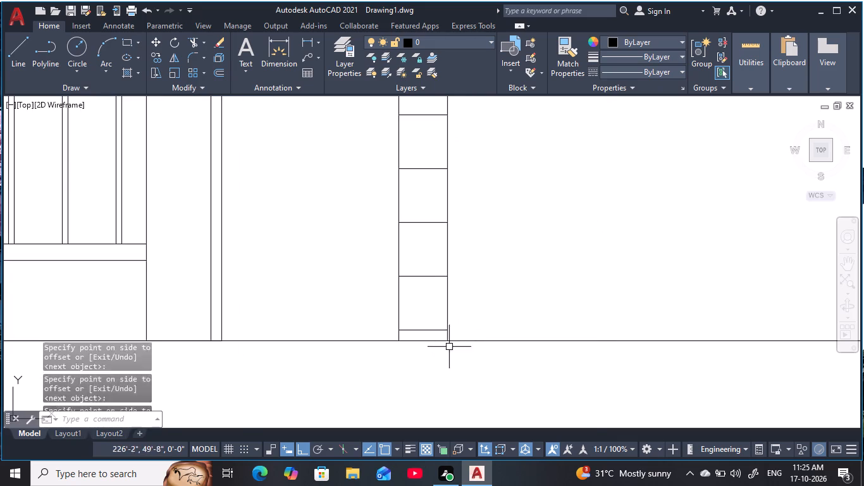
pyautogui.press('Escape')
pyautogui.press('Escape')
# Draw a horizontal line across the west post at the base of its rounded top, joining both arc ends.
pyautogui.scroll(-2, 367, 314)
pyautogui.moveTo(366, 308); pyautogui.dragTo(608, 327, button='middle')
pyautogui.scroll(-1, 200, 275)
pyautogui.moveTo(231, 280); pyautogui.dragTo(464, 282, button='middle')
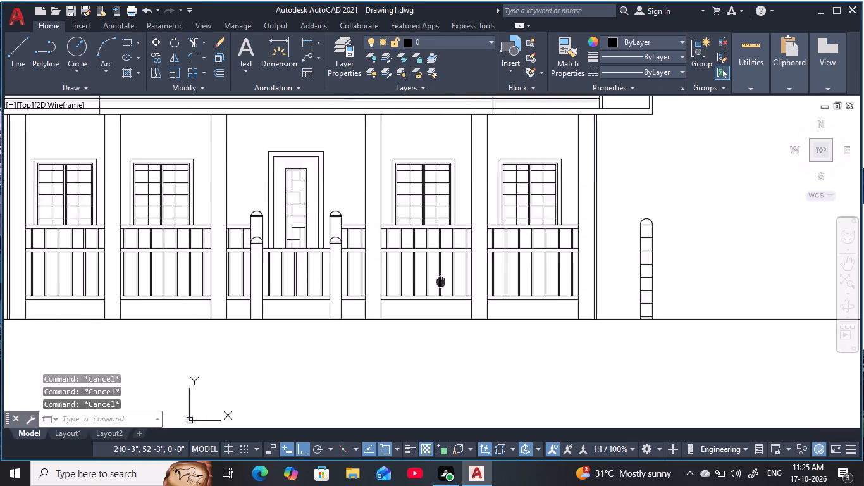
pyautogui.moveTo(464, 282); pyautogui.dragTo(602, 280, button='middle')
pyautogui.press('Escape')
pyautogui.scroll(2, 177, 259)
pyautogui.press('Escape')
pyautogui.moveTo(177, 255); pyautogui.dragTo(299, 270, button='middle')
pyautogui.press('Escape')
pyautogui.press('Escape')
pyautogui.write('l')
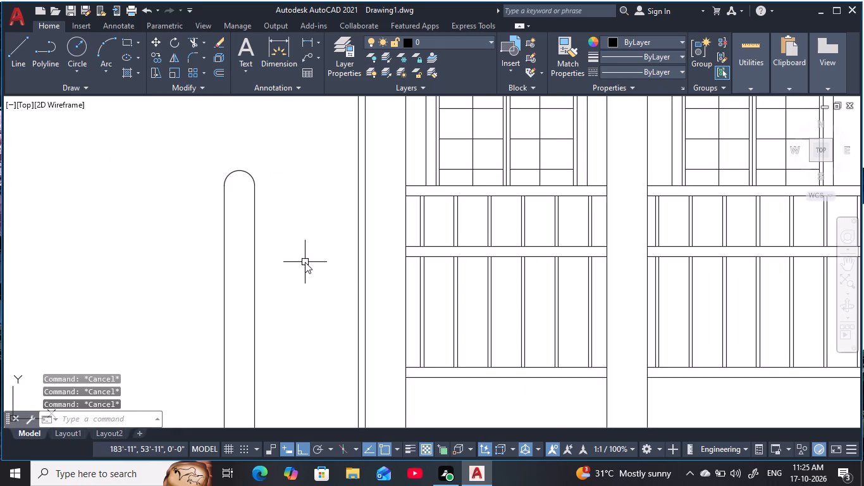
pyautogui.press('space')
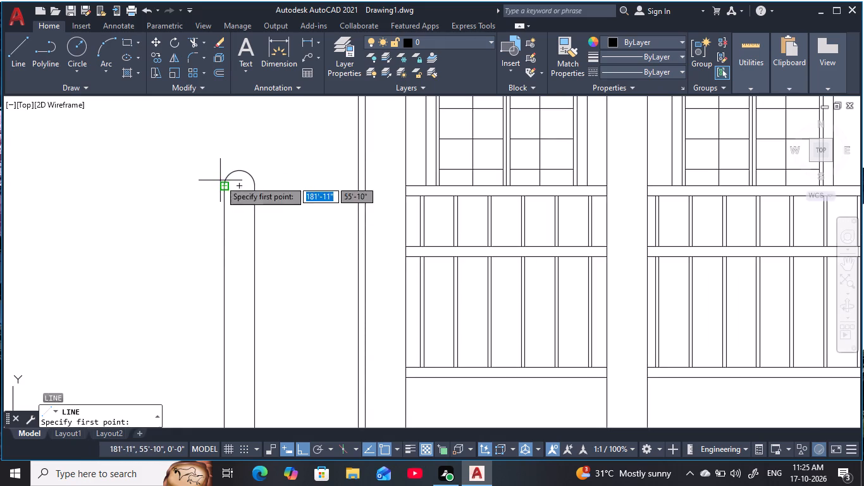
pyautogui.click(225, 186)
pyautogui.click(254, 184)
pyautogui.press('Escape')
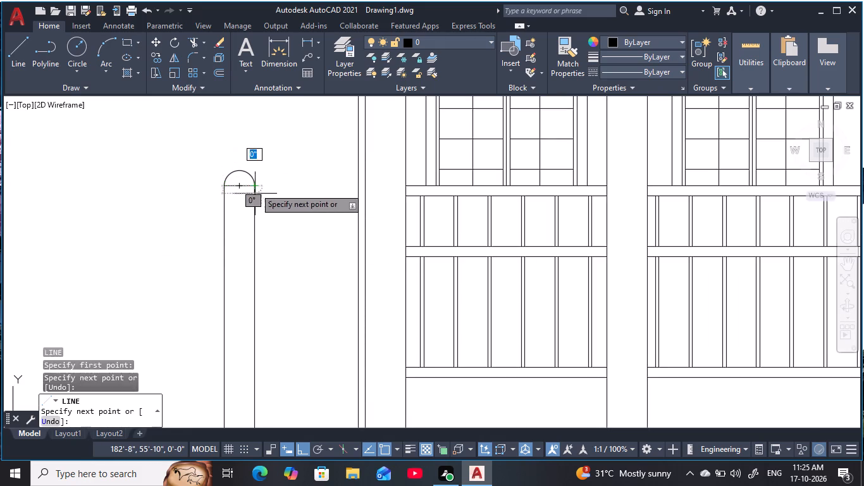
pyautogui.press('Escape')
pyautogui.press('Escape')
pyautogui.press('Escape')
pyautogui.press('Escape')
# Offset the west post's horizontal line downward seven times at 10" spacing to divide the post down to the ground.
pyautogui.write('o')
pyautogui.press('space')
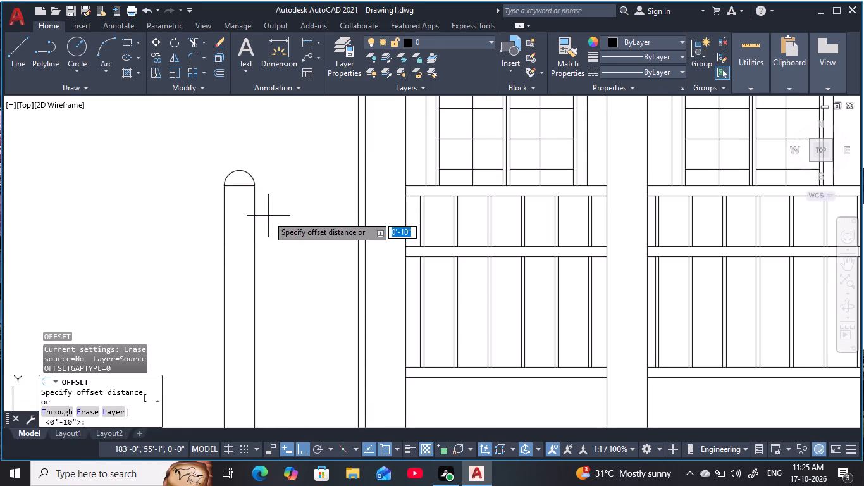
pyautogui.press('1')
pyautogui.press('0')
pyautogui.press('space')
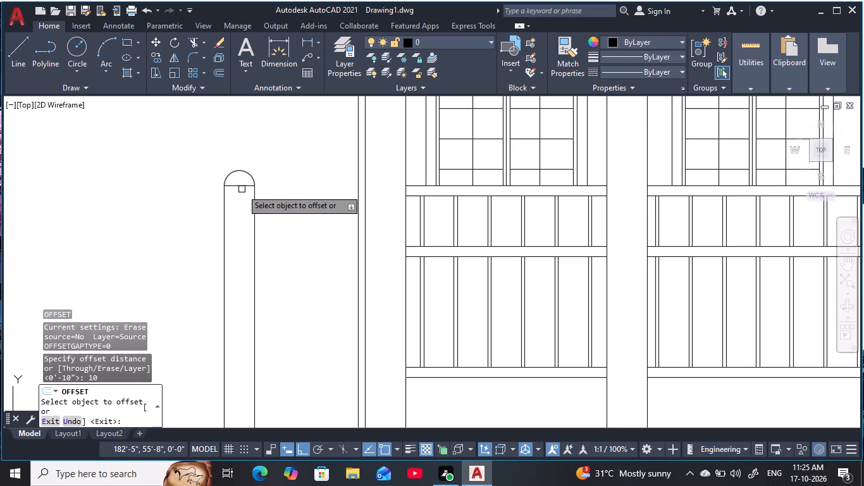
pyautogui.click(242, 187)
pyautogui.press('m')
pyautogui.press('space')
pyautogui.click(249, 305)
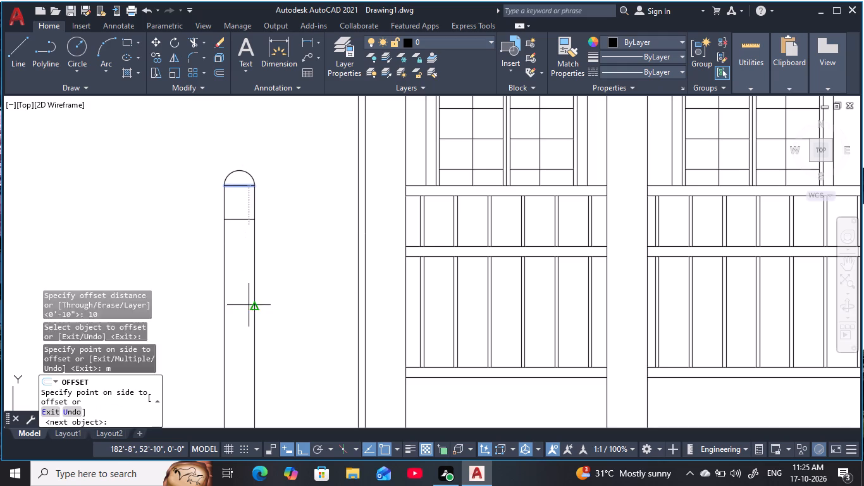
pyautogui.moveTo(250, 309); pyautogui.dragTo(245, 190, button='middle')
pyautogui.click(247, 232)
pyautogui.click(250, 259)
pyautogui.click(247, 269)
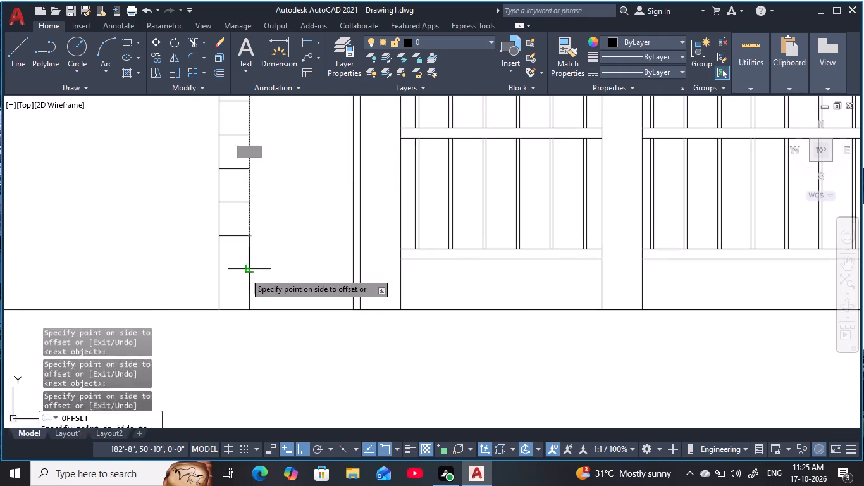
pyautogui.click(242, 285)
pyautogui.moveTo(242, 296); pyautogui.dragTo(242, 301)
pyautogui.moveTo(237, 335); pyautogui.dragTo(239, 341)
pyautogui.press('Escape')
pyautogui.press('Escape')
pyautogui.press('Escape')
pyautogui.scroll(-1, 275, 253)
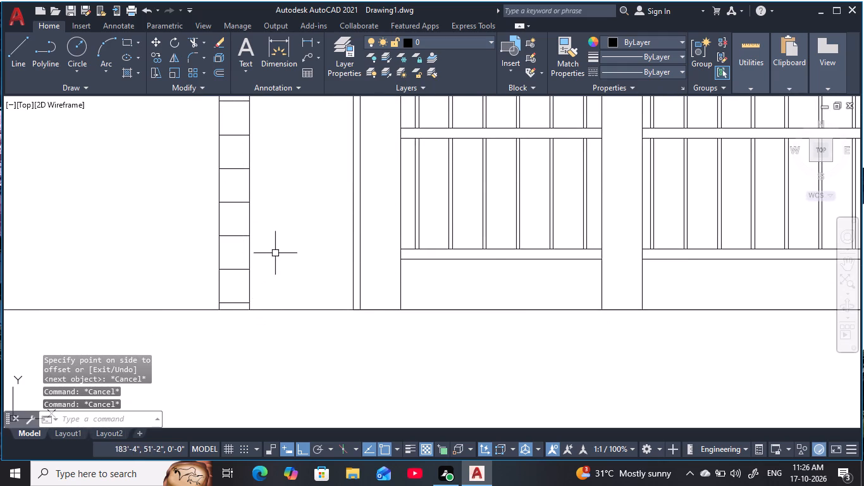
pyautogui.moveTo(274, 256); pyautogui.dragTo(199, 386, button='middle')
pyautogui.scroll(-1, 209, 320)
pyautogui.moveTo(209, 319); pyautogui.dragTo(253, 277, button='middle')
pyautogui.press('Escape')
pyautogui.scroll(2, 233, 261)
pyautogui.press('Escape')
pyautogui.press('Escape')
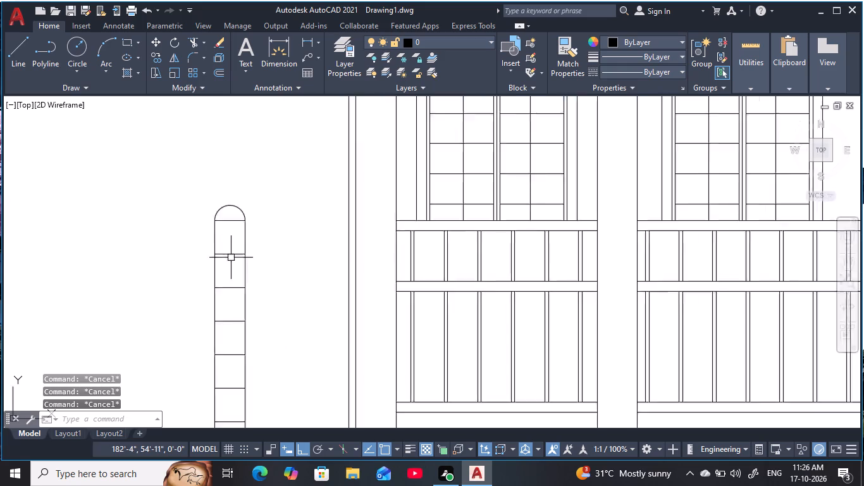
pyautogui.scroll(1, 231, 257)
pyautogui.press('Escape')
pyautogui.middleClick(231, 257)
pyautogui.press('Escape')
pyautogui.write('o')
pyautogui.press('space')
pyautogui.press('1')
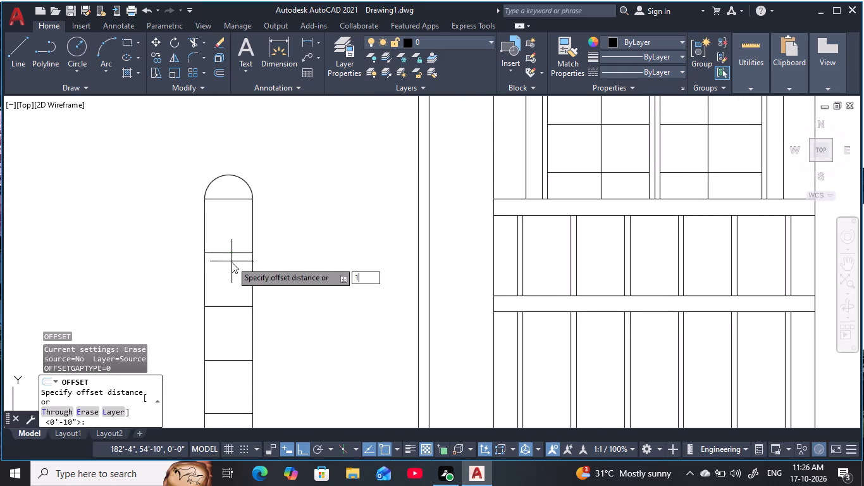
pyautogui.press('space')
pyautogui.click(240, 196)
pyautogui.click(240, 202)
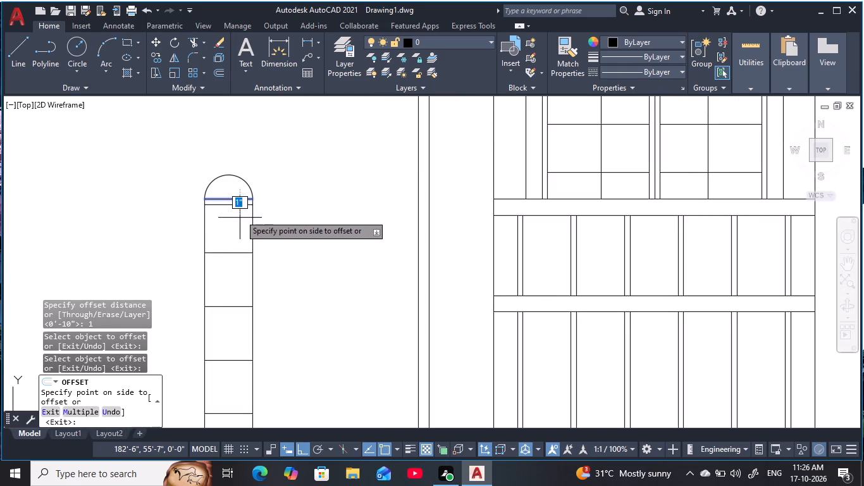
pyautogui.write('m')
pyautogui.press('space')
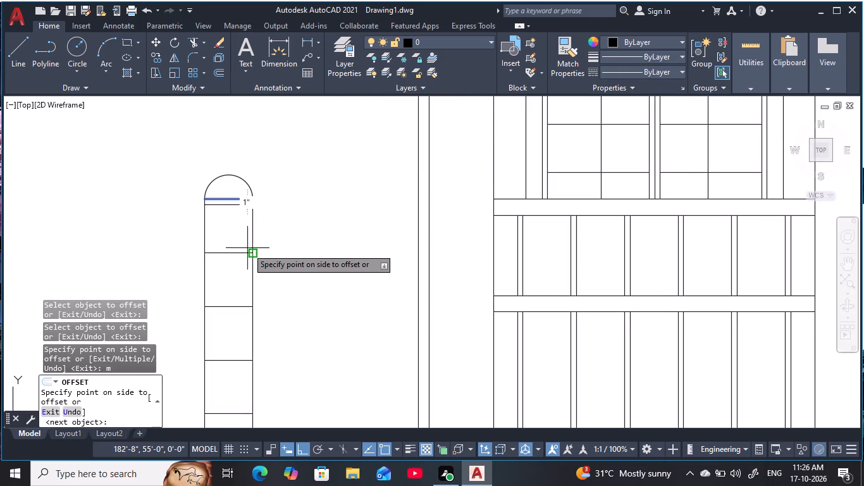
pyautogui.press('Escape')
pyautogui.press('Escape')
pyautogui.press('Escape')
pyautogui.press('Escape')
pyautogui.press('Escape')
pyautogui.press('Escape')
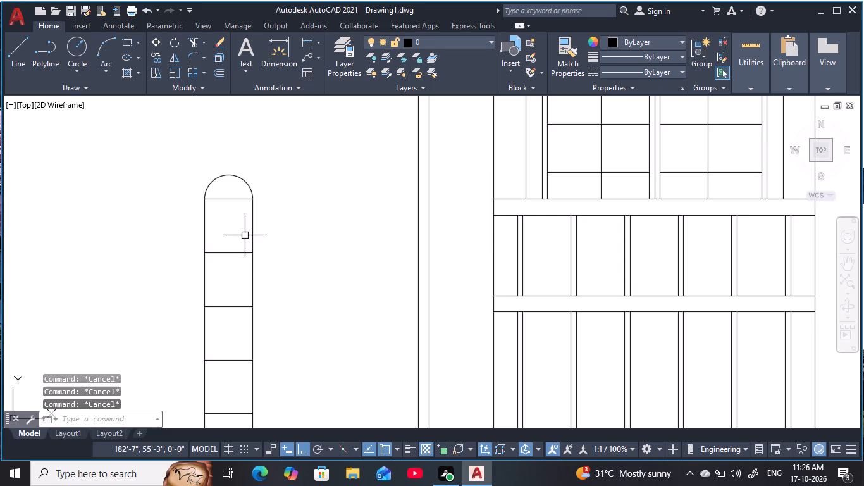
# Offset the horizontal line at the base of the west post's rounded top 1" downward.
pyautogui.press('o')
pyautogui.press('space')
pyautogui.write('1')
pyautogui.press('space')
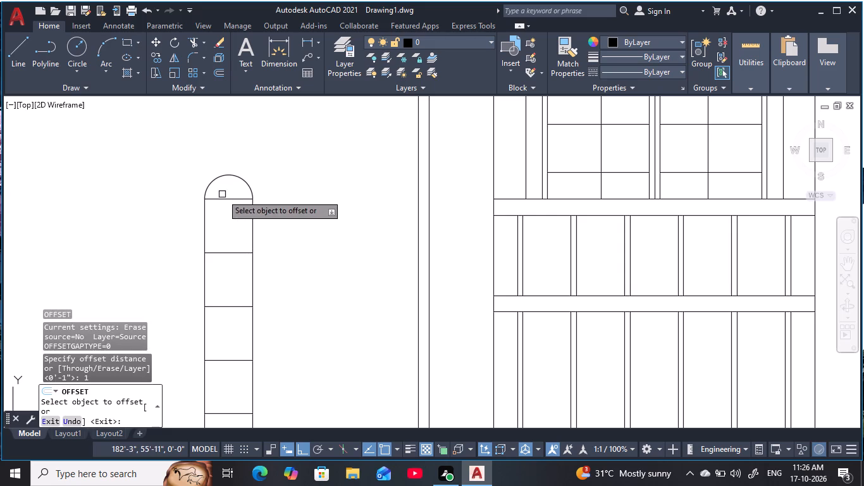
pyautogui.click(224, 199)
pyautogui.click(230, 239)
pyautogui.press('Escape')
pyautogui.press('Escape')
pyautogui.press('Escape')
pyautogui.press('Escape')
pyautogui.press('Escape')
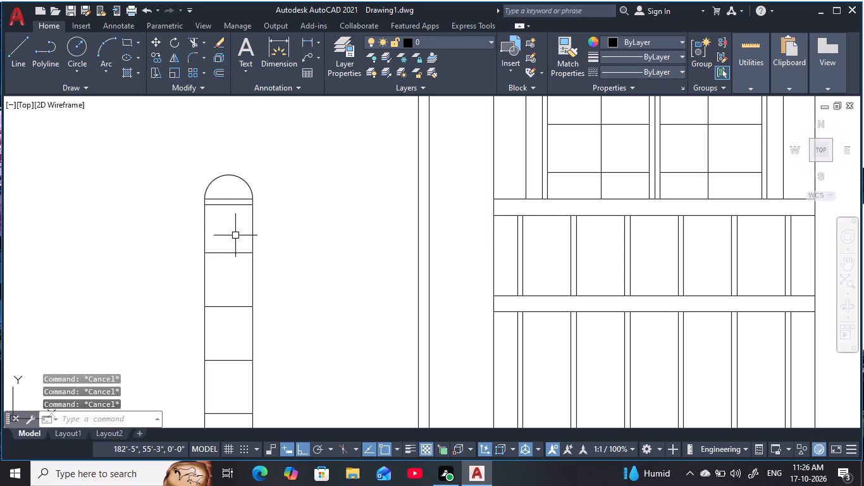
# Offset the west post's new joint line downward seven times at 10" spacing to double every dividing line down to the ground.
pyautogui.press('o')
pyautogui.press('space')
pyautogui.press('1')
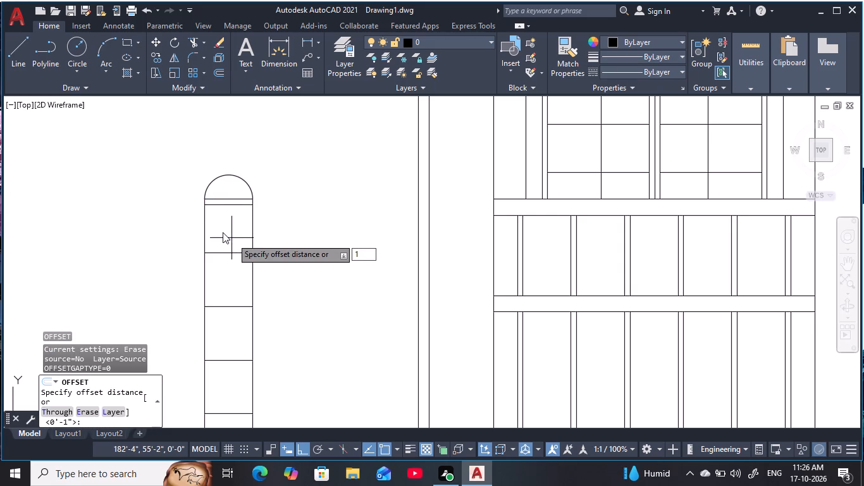
pyautogui.press('0')
pyautogui.press('space')
pyautogui.click(233, 203)
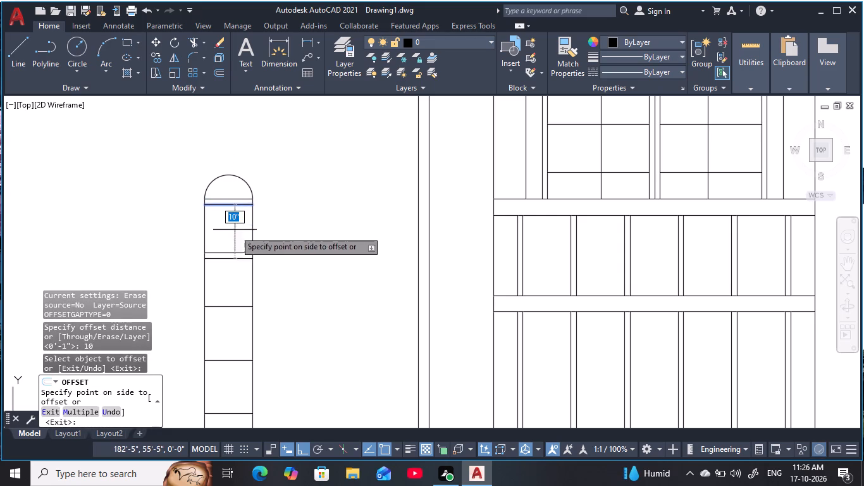
pyautogui.write('m')
pyautogui.press('space')
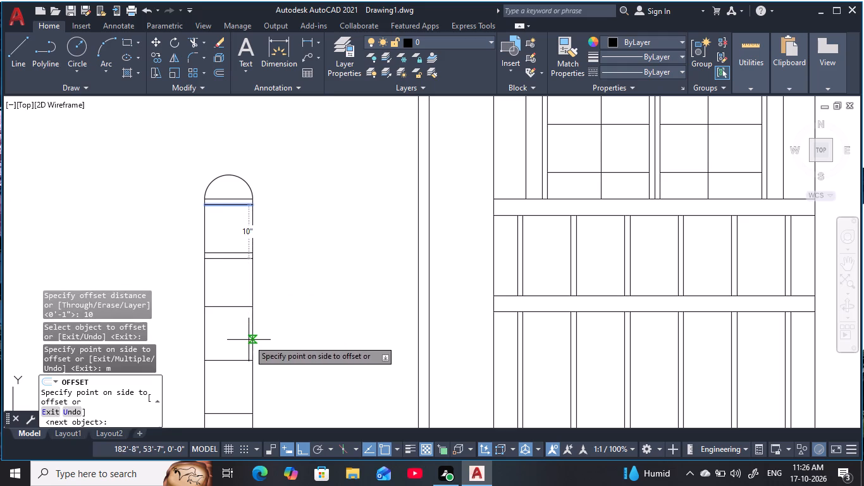
pyautogui.moveTo(249, 340); pyautogui.dragTo(314, 210, button='middle')
pyautogui.click(297, 257)
pyautogui.moveTo(295, 273); pyautogui.dragTo(295, 283)
pyautogui.moveTo(296, 291); pyautogui.dragTo(295, 302)
pyautogui.moveTo(296, 318); pyautogui.dragTo(298, 328)
pyautogui.moveTo(299, 335); pyautogui.dragTo(301, 347)
pyautogui.click(299, 349)
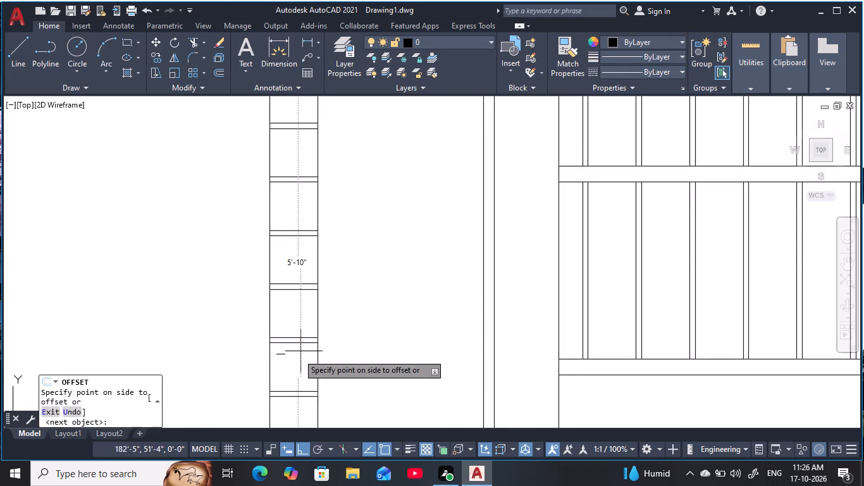
pyautogui.moveTo(307, 348); pyautogui.dragTo(303, 228, button='middle')
pyautogui.click(316, 371)
pyautogui.press('Escape')
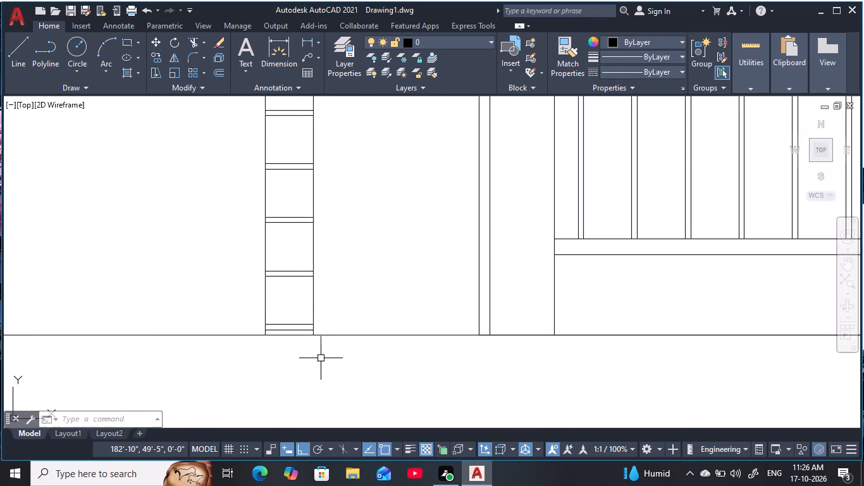
pyautogui.press('Escape')
# Trim away the two horizontal joint lines at the base of the west post's rounded top.
pyautogui.scroll(-4, 344, 287)
pyautogui.moveTo(345, 287); pyautogui.dragTo(174, 384, button='middle')
pyautogui.scroll(2, 441, 333)
pyautogui.moveTo(412, 313); pyautogui.dragTo(290, 249, button='middle')
pyautogui.scroll(-1, 310, 268)
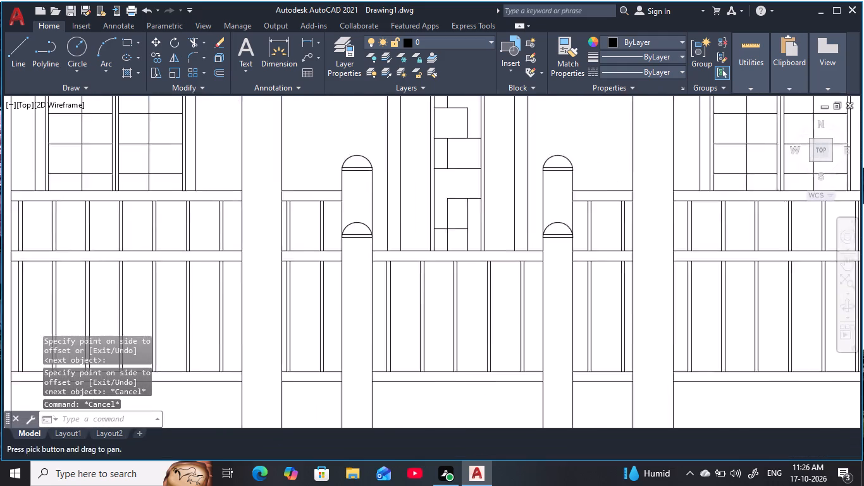
pyautogui.scroll(-1, 290, 250)
pyautogui.scroll(3, 55, 250)
pyautogui.moveTo(65, 251); pyautogui.dragTo(125, 228, button='middle')
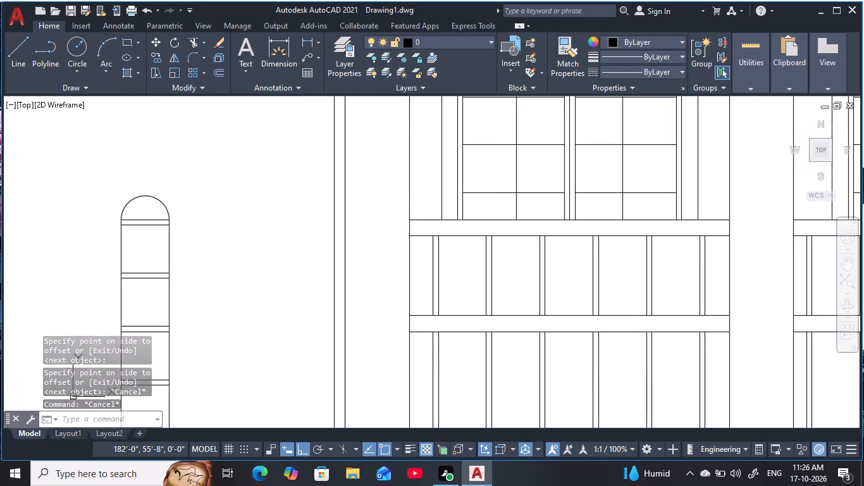
pyautogui.press('Escape')
pyautogui.press('Escape')
pyautogui.press('Escape')
pyautogui.write('tr')
pyautogui.press('space')
pyautogui.click(140, 234)
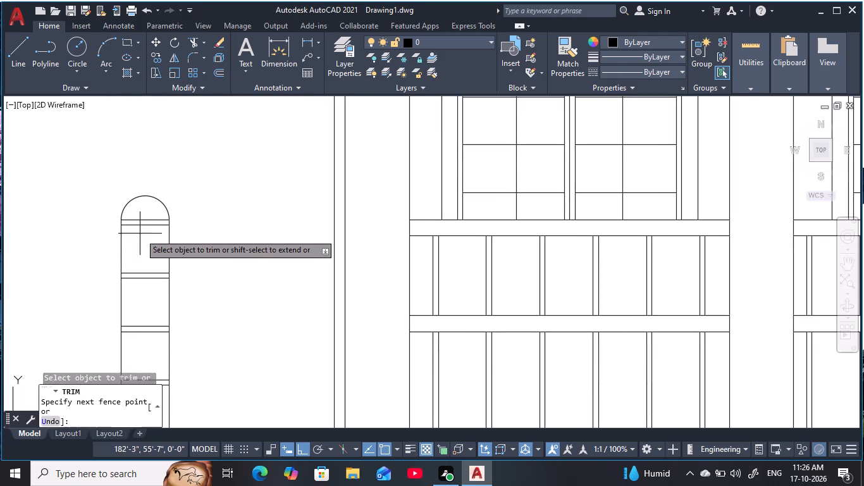
pyautogui.click(141, 220)
# Offset the horizontal line at the base of the east post's rounded top 1" downward.
pyautogui.scroll(-3, 182, 234)
pyautogui.moveTo(188, 237); pyautogui.dragTo(127, 210, button='middle')
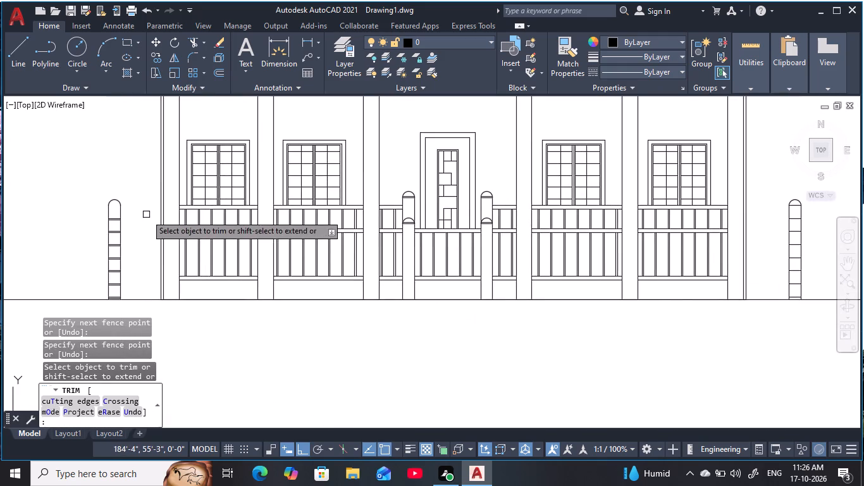
pyautogui.scroll(1, 368, 296)
pyautogui.moveTo(665, 334); pyautogui.dragTo(343, 308, button='middle')
pyautogui.scroll(2, 442, 187)
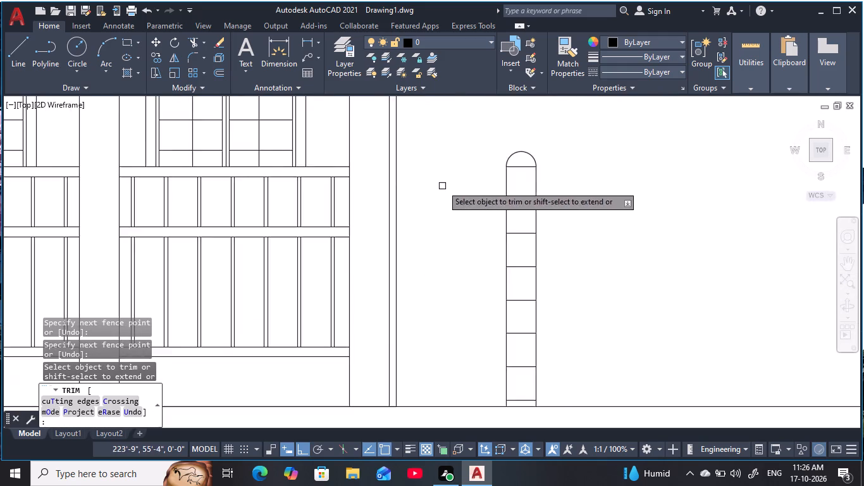
pyautogui.scroll(1, 443, 185)
pyautogui.moveTo(446, 199); pyautogui.dragTo(334, 219, button='middle')
pyautogui.press('Escape')
pyautogui.press('Escape')
pyautogui.press('Escape')
pyautogui.press('Escape')
pyautogui.press('Escape')
pyautogui.write('o')
pyautogui.press('space')
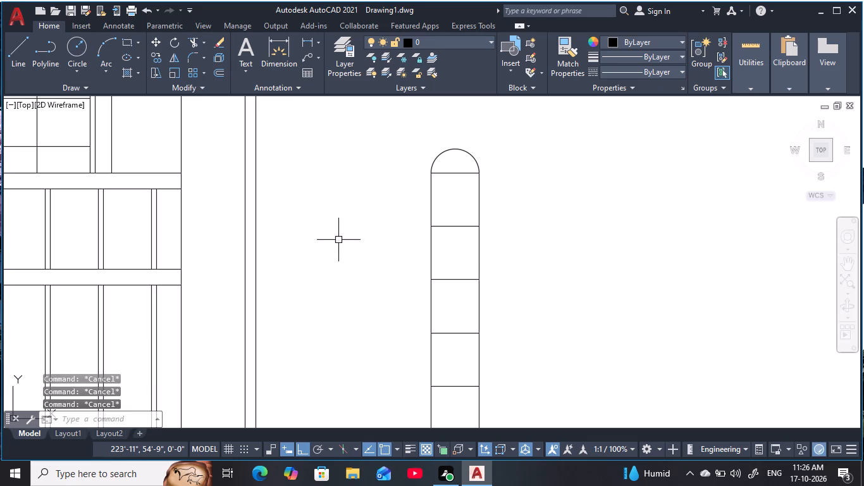
pyautogui.press('1')
pyautogui.press('space')
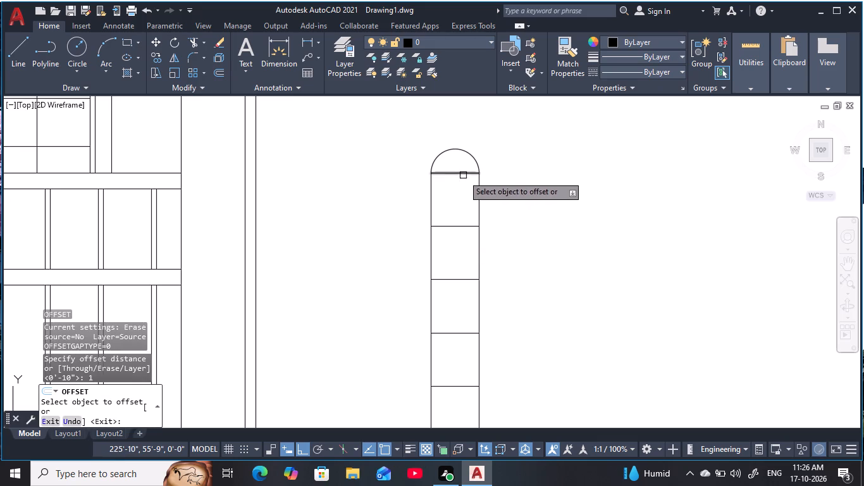
pyautogui.click(463, 175)
pyautogui.write('m')
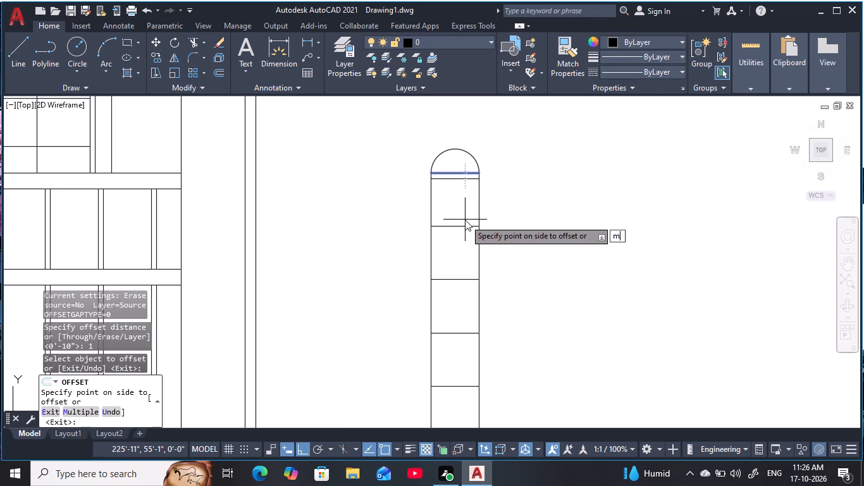
pyautogui.press('space')
pyautogui.click(463, 265)
pyautogui.press('Escape')
pyautogui.press('Escape')
pyautogui.press('Escape')
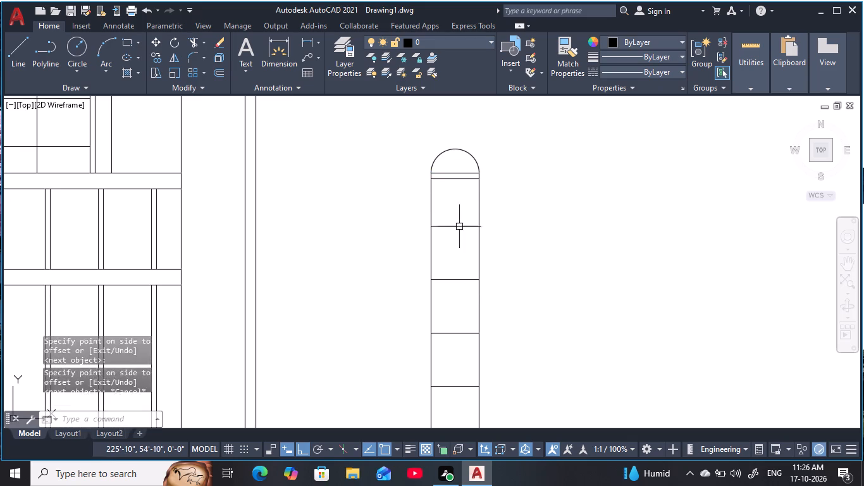
pyautogui.press('Escape')
pyautogui.press('Escape')
pyautogui.press('Escape')
# Offset the east post's new joint line downward seven times at 10" spacing to double every dividing line down to the ground.
pyautogui.press('o')
pyautogui.press('space')
pyautogui.press('1')
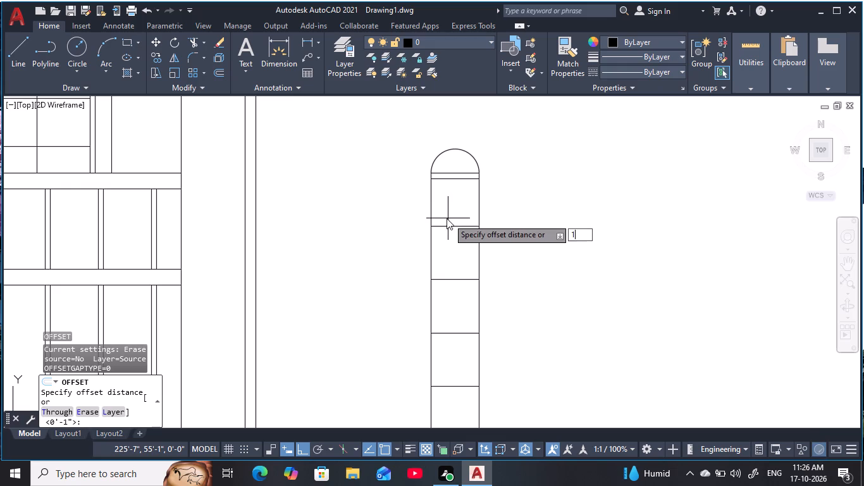
pyautogui.press('0')
pyautogui.press('space')
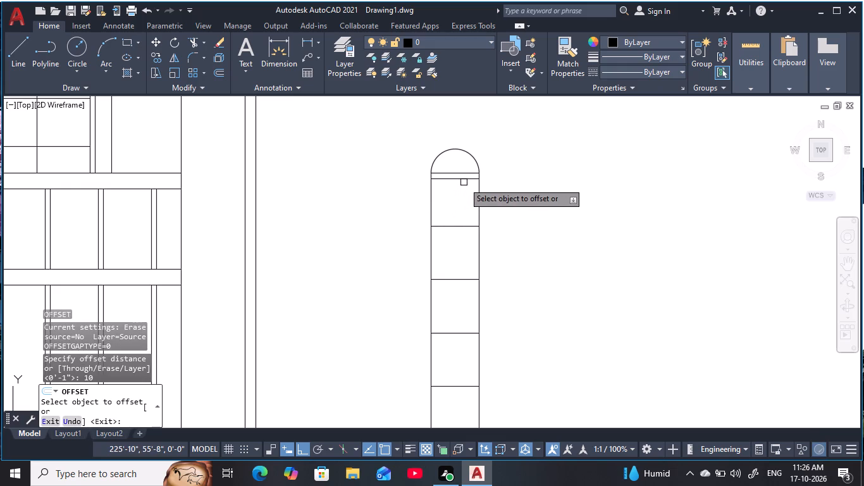
pyautogui.click(464, 180)
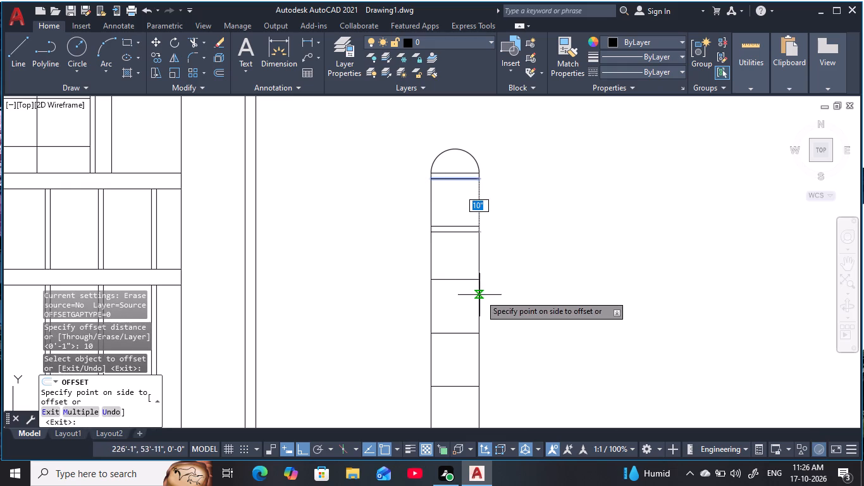
pyautogui.write('m')
pyautogui.press('space')
pyautogui.moveTo(470, 331); pyautogui.dragTo(486, 197, button='middle')
pyautogui.click(489, 277)
pyautogui.moveTo(487, 285); pyautogui.dragTo(487, 294)
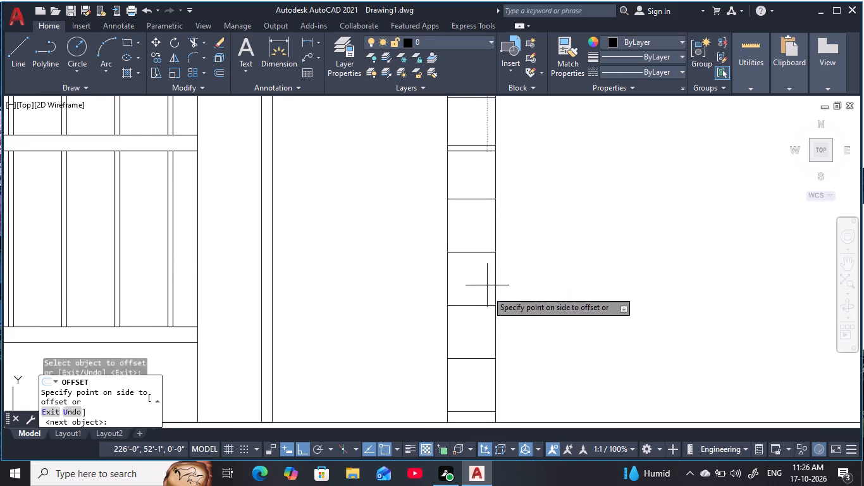
pyautogui.moveTo(487, 294); pyautogui.dragTo(486, 301)
pyautogui.moveTo(484, 306); pyautogui.dragTo(486, 315)
pyautogui.doubleClick(486, 317)
pyautogui.moveTo(503, 296); pyautogui.dragTo(493, 156, button='middle')
pyautogui.moveTo(494, 255); pyautogui.dragTo(495, 264)
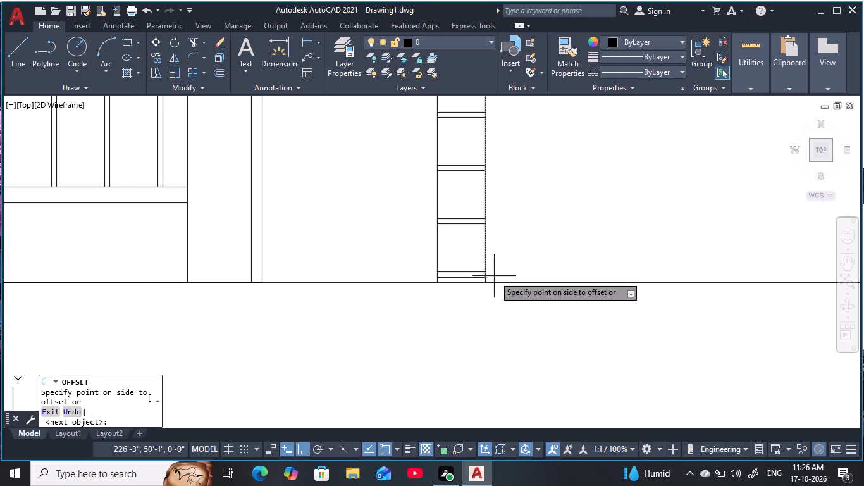
pyautogui.click(506, 328)
pyautogui.press('Escape')
pyautogui.press('Escape')
pyautogui.press('Escape')
pyautogui.scroll(-2, 522, 243)
pyautogui.press('Escape')
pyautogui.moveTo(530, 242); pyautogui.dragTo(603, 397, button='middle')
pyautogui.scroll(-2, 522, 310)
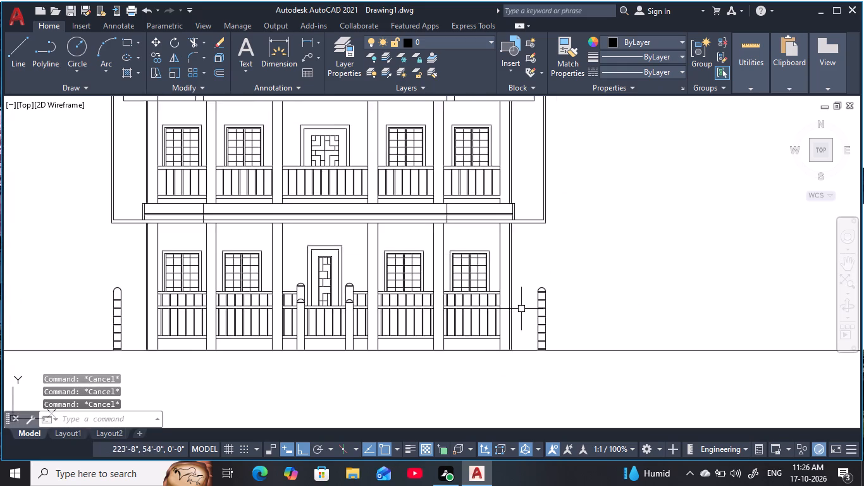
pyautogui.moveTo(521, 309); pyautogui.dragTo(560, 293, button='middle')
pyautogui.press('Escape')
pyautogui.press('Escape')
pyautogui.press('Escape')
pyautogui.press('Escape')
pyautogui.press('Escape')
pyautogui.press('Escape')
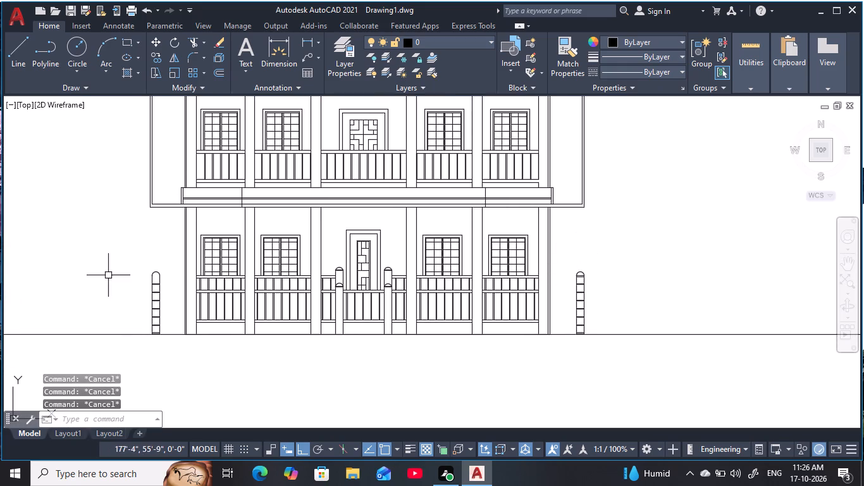
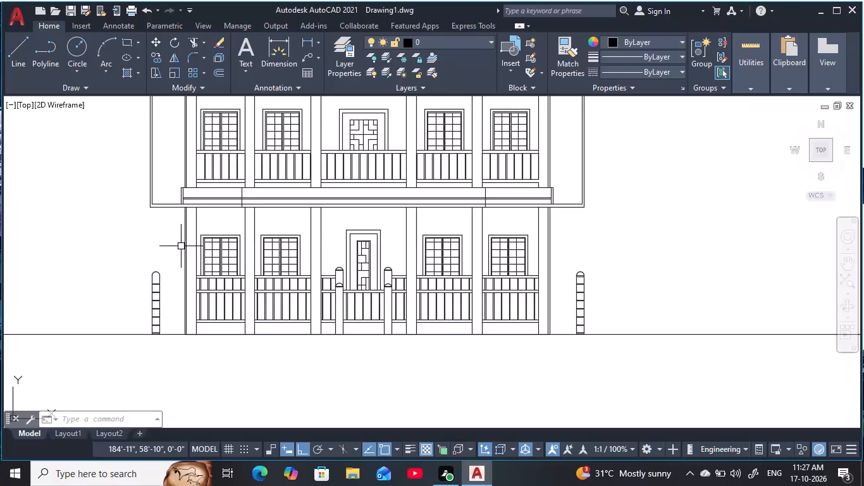
# Examine the whole front elevation, from the roof turret down to the ground line, for leftover lines.
pyautogui.press('Escape')
pyautogui.press('Escape')
pyautogui.press('Escape')
pyautogui.press('Escape')
pyautogui.scroll(-1, 331, 248)
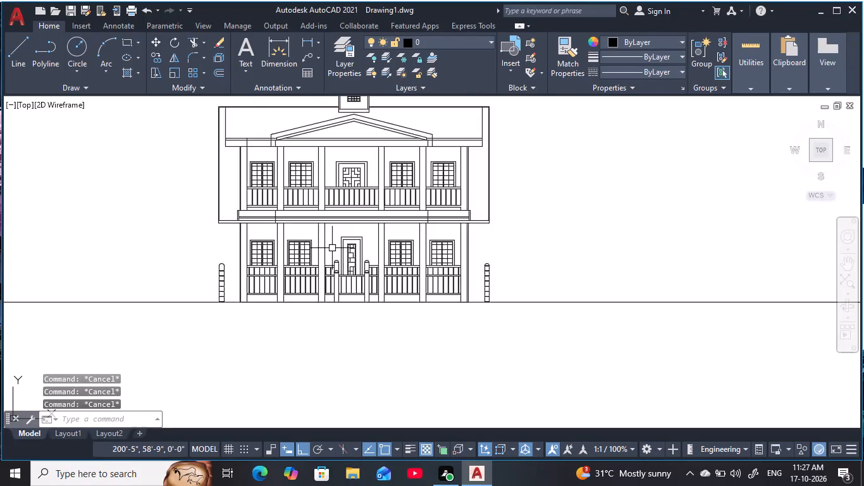
pyautogui.scroll(-1, 332, 248)
pyautogui.moveTo(333, 249); pyautogui.dragTo(379, 278, button='middle')
pyautogui.scroll(2, 371, 271)
pyautogui.press('Escape')
pyautogui.press('Escape')
pyautogui.scroll(-1, 314, 266)
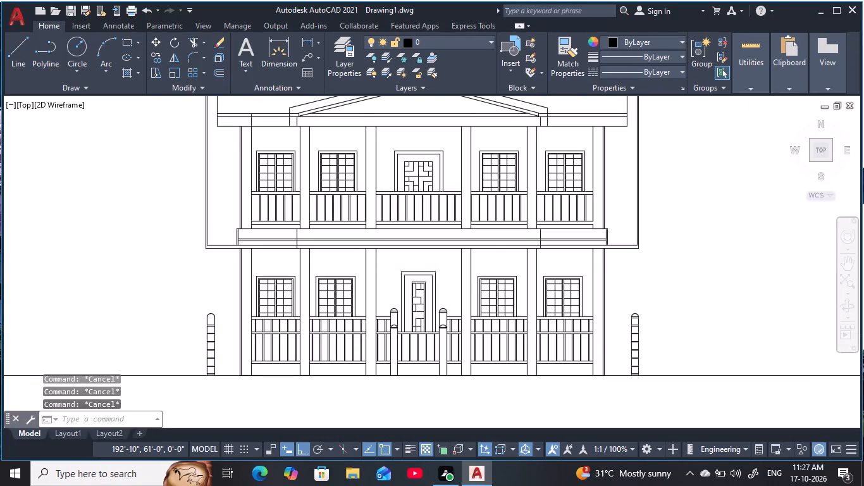
pyautogui.moveTo(313, 268); pyautogui.dragTo(276, 282, button='middle')
pyautogui.press('Escape')
pyautogui.press('Escape')
pyautogui.press('Escape')
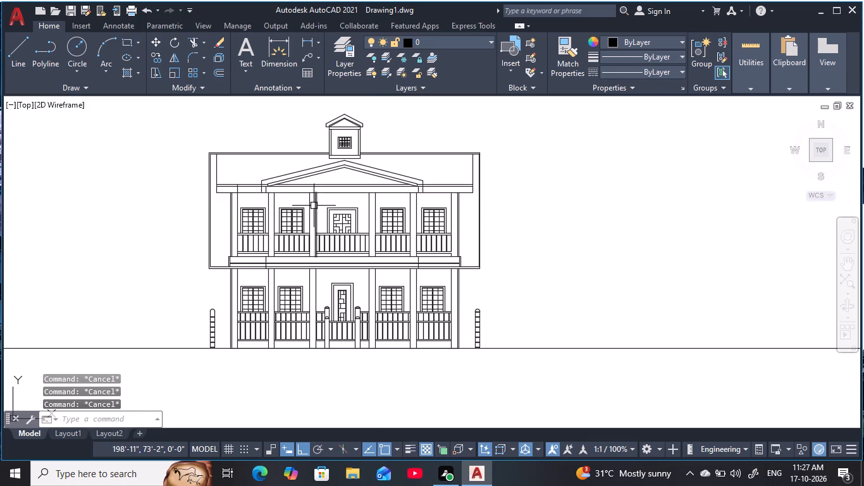
pyautogui.scroll(1, 335, 212)
pyautogui.moveTo(341, 206); pyautogui.dragTo(363, 241, button='middle')
pyautogui.scroll(-1, 364, 240)
pyautogui.moveTo(364, 240); pyautogui.dragTo(358, 229, button='middle')
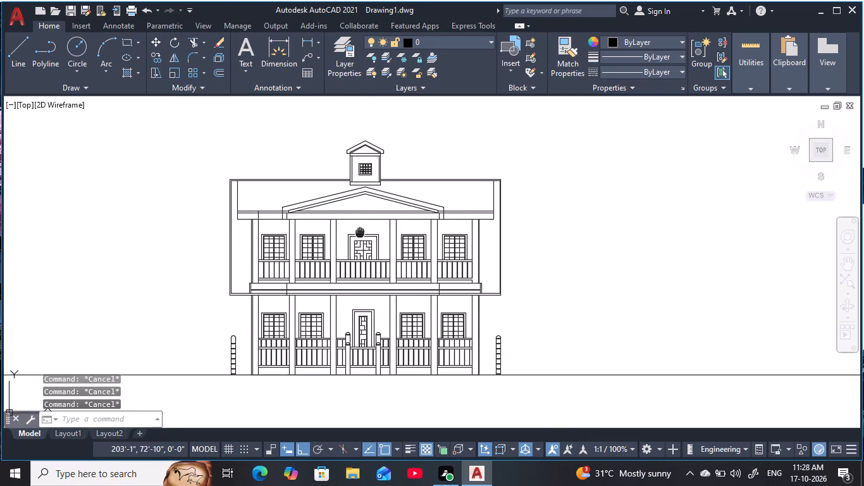
pyautogui.moveTo(358, 229); pyautogui.dragTo(356, 225, button='middle')
pyautogui.press('Escape')
pyautogui.press('Escape')
pyautogui.press('Escape')
pyautogui.press('Escape')
pyautogui.press('Escape')
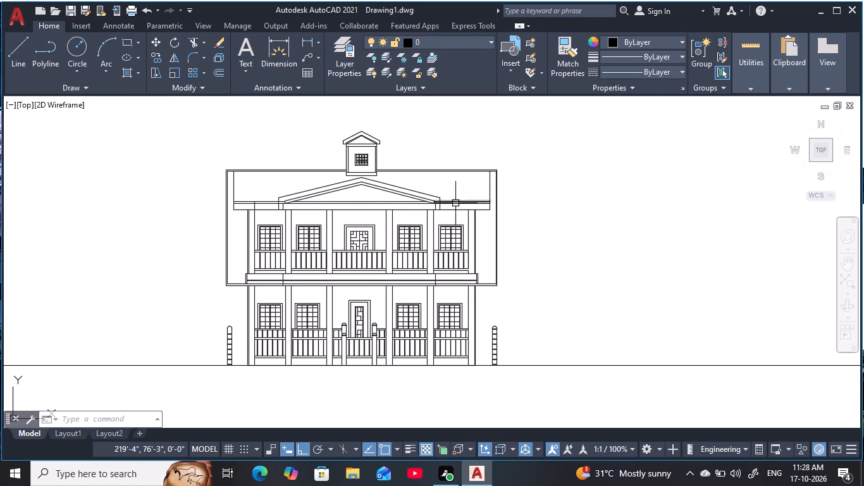
pyautogui.scroll(1, 427, 239)
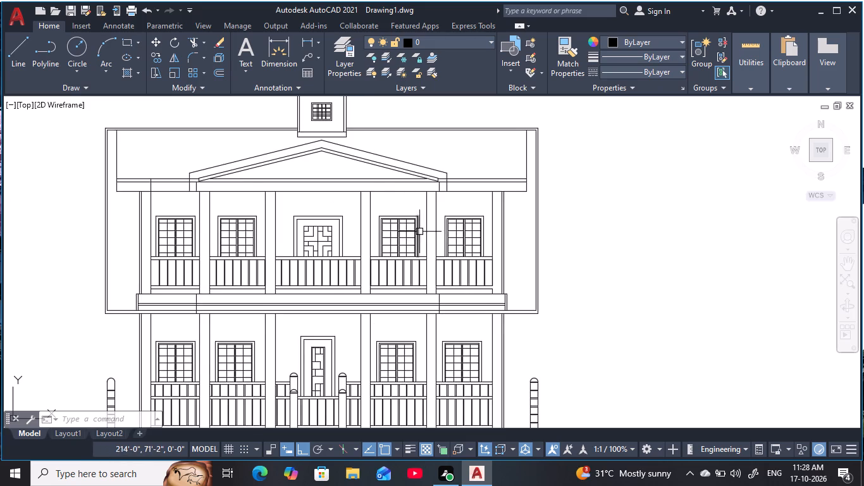
pyautogui.moveTo(417, 228); pyautogui.dragTo(484, 225, button='middle')
pyautogui.press('Escape')
pyautogui.press('Escape')
pyautogui.press('Escape')
pyautogui.press('Escape')
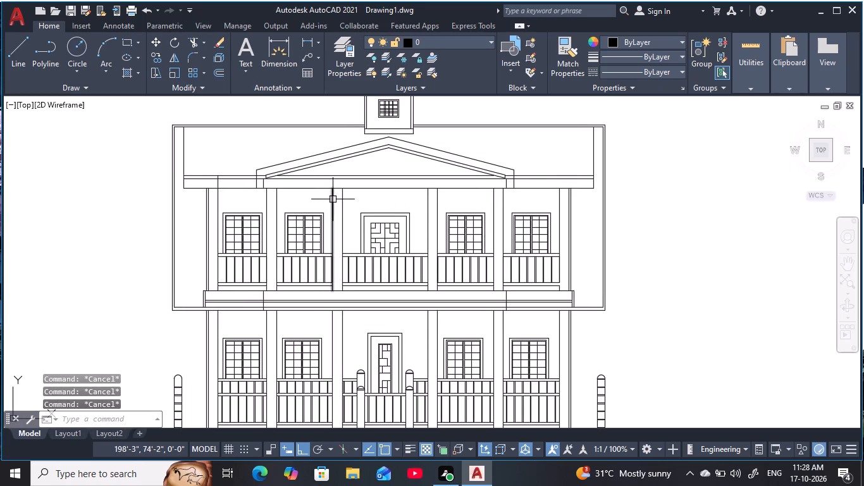
pyautogui.press('Escape')
pyautogui.press('Escape')
pyautogui.press('Escape')
pyautogui.press('Escape')
pyautogui.press('Escape')
pyautogui.press('Escape')
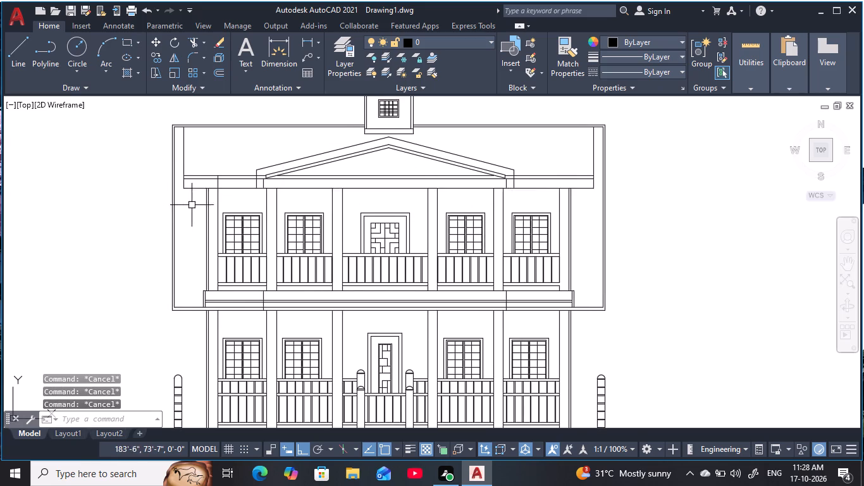
# Trim away both pieces of the stray vertical line crossing the eave bands above the westernmost upper-floor column.
pyautogui.moveTo(194, 206); pyautogui.dragTo(259, 225, button='middle')
pyautogui.scroll(3, 276, 197)
pyautogui.press('Escape')
pyautogui.press('Escape')
pyautogui.write('tr')
pyautogui.press('space')
pyautogui.click(316, 223)
pyautogui.click(280, 221)
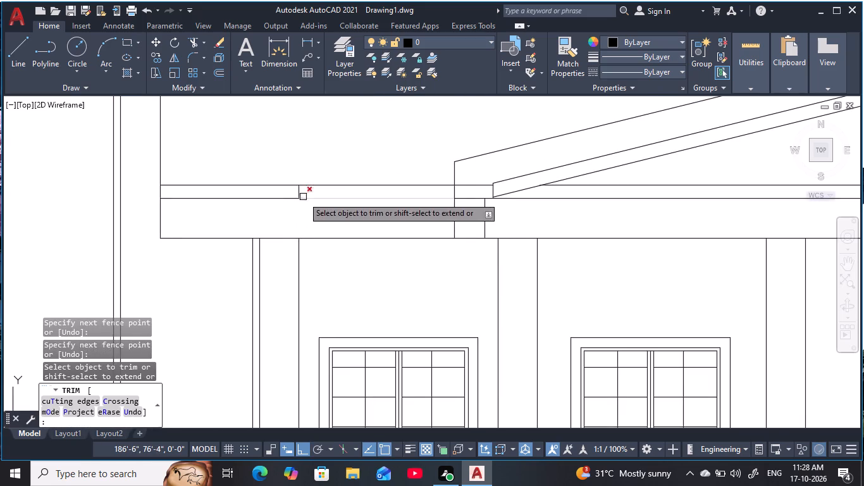
pyautogui.scroll(2, 302, 192)
pyautogui.click(312, 195)
pyautogui.click(269, 198)
pyautogui.scroll(-4, 335, 237)
pyautogui.moveTo(341, 242); pyautogui.dragTo(300, 211, button='middle')
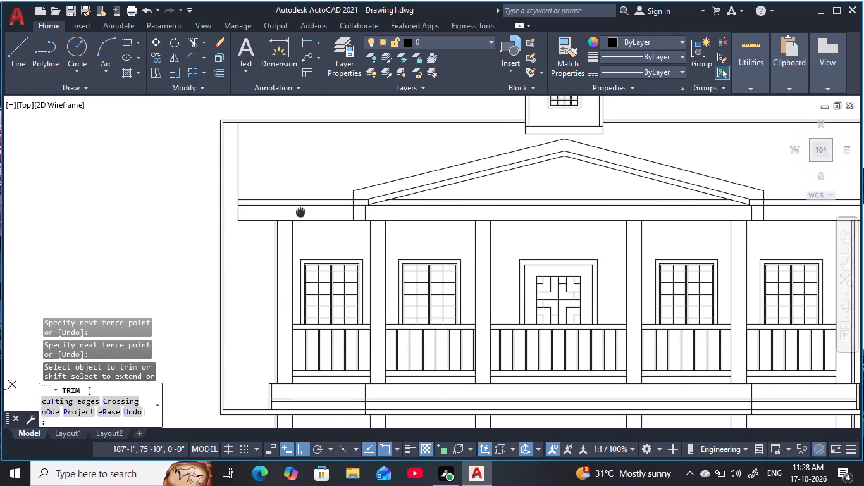
pyautogui.press('Escape')
pyautogui.press('Escape')
pyautogui.press('Escape')
pyautogui.press('Escape')
pyautogui.press('Escape')
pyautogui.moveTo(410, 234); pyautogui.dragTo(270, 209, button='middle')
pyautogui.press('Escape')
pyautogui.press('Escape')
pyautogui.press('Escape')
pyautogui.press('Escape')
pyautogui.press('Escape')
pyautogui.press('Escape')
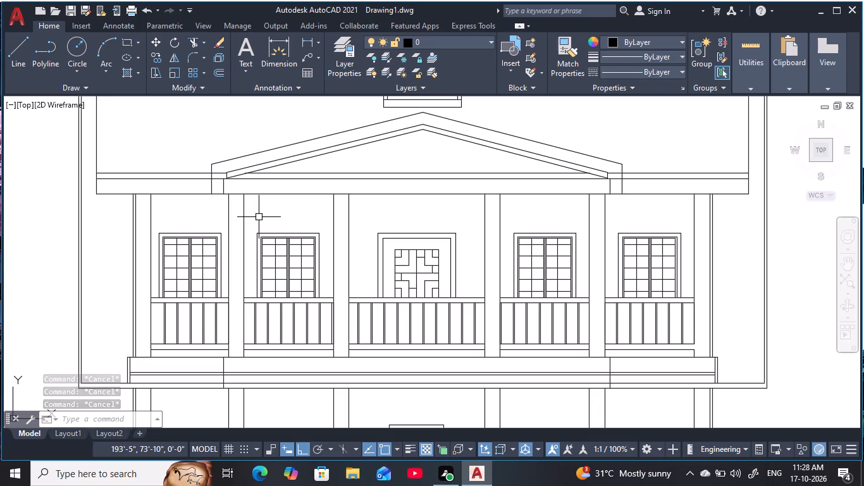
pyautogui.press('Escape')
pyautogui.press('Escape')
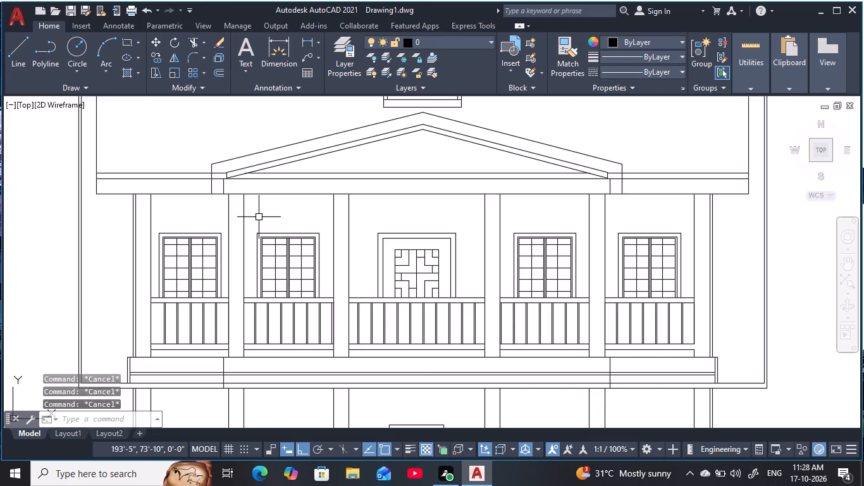
# Trim the ground line's overhanging ends beyond the west and east boundary posts.
pyautogui.scroll(-1, 493, 128)
pyautogui.moveTo(528, 240); pyautogui.dragTo(483, 228, button='middle')
pyautogui.scroll(-1, 491, 229)
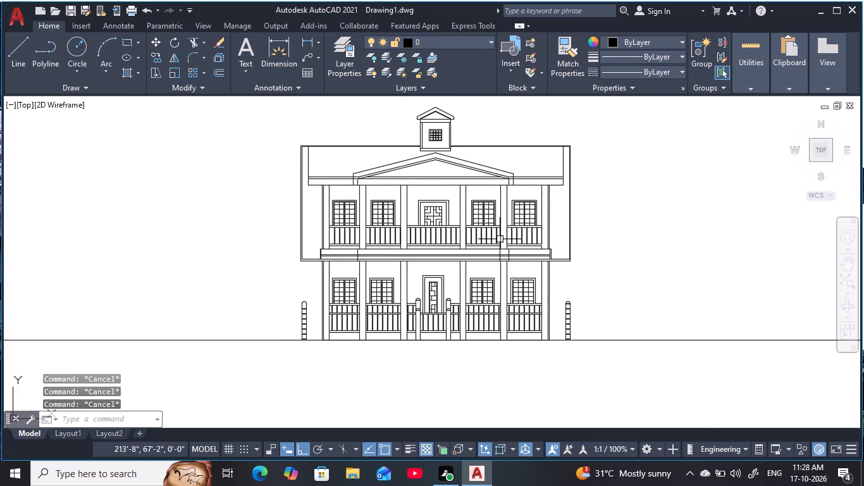
pyautogui.press('Escape')
pyautogui.press('Escape')
pyautogui.press('t')
pyautogui.write('r')
pyautogui.press('space')
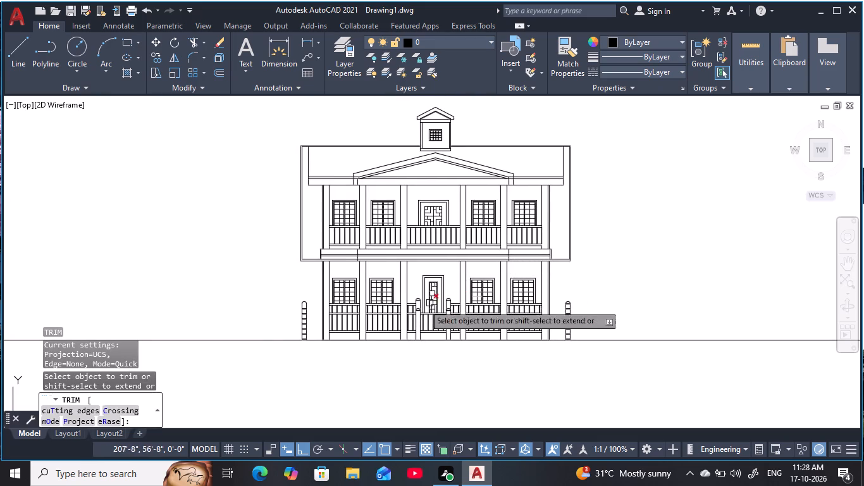
pyautogui.click(252, 329)
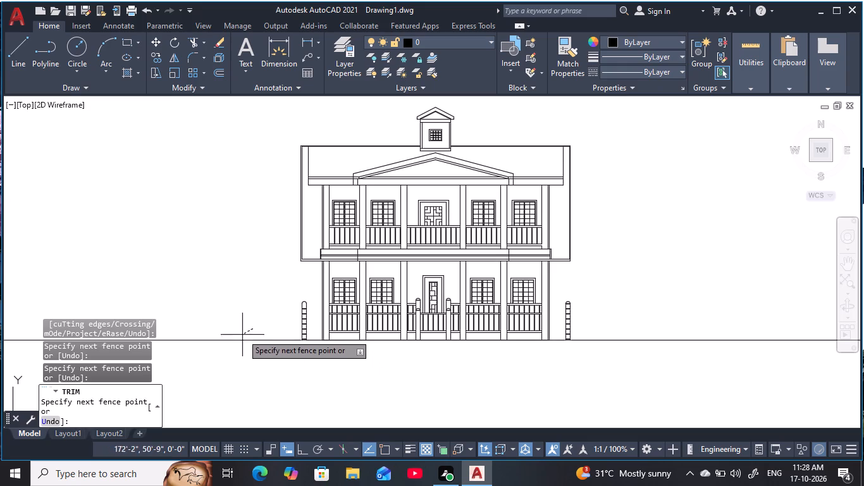
pyautogui.click(264, 360)
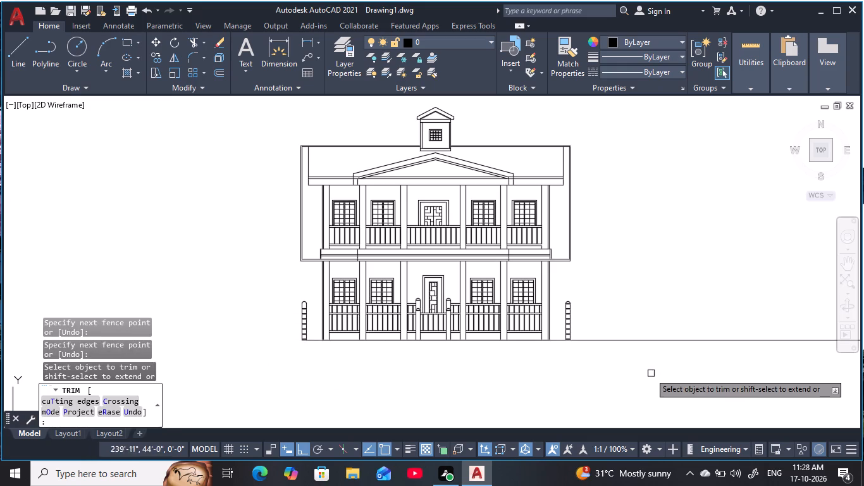
pyautogui.moveTo(631, 367); pyautogui.dragTo(629, 359)
pyautogui.click(619, 290)
pyautogui.scroll(-2, 620, 290)
pyautogui.moveTo(621, 290); pyautogui.dragTo(600, 290, button='middle')
pyautogui.scroll(3, 600, 290)
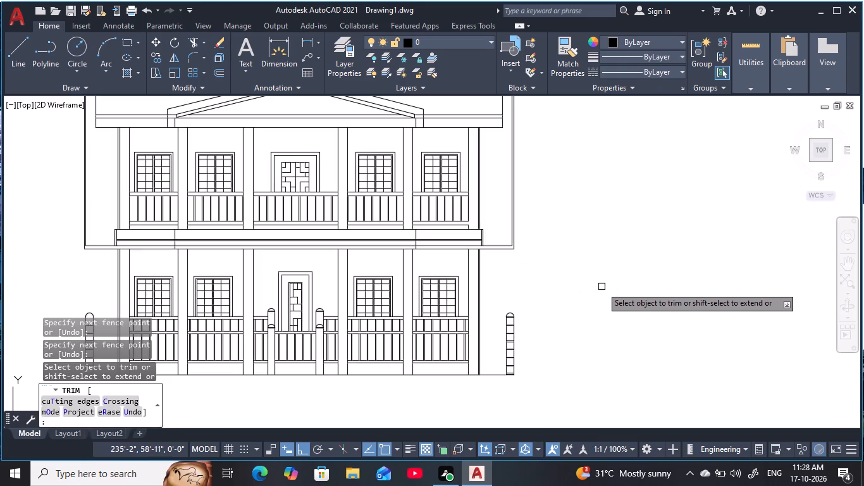
pyautogui.moveTo(559, 304); pyautogui.dragTo(734, 260, button='middle')
pyautogui.press('Escape')
pyautogui.press('Escape')
pyautogui.press('Escape')
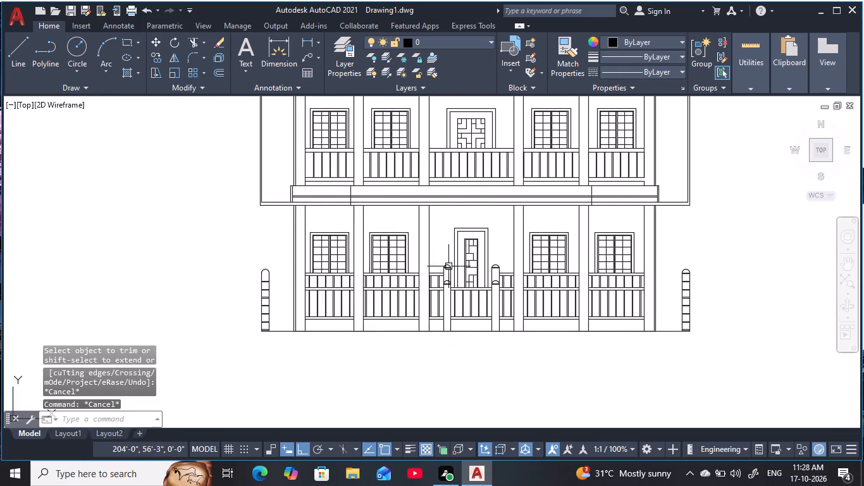
# Draw a vertical line about 13' long from the upper storey outline's lower west corner down to the ground line.
pyautogui.press('Escape')
pyautogui.press('Escape')
pyautogui.press('Escape')
pyautogui.press('Escape')
pyautogui.press('Escape')
pyautogui.press('l')
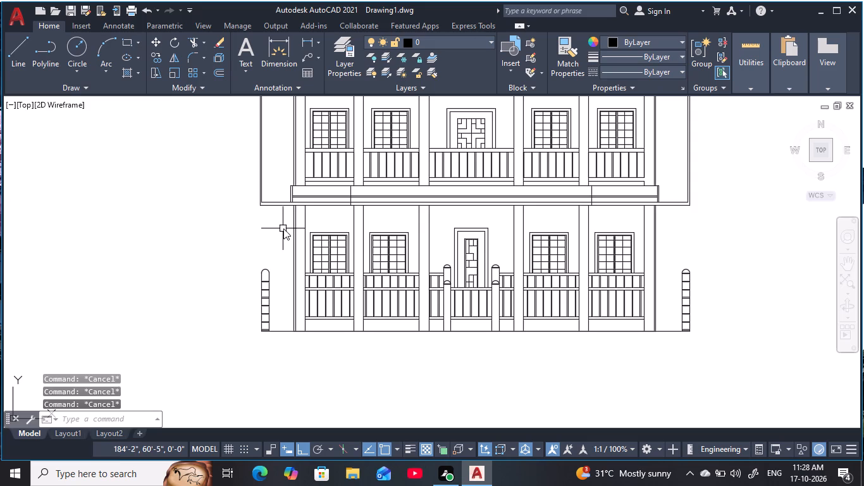
pyautogui.press('space')
pyautogui.click(258, 206)
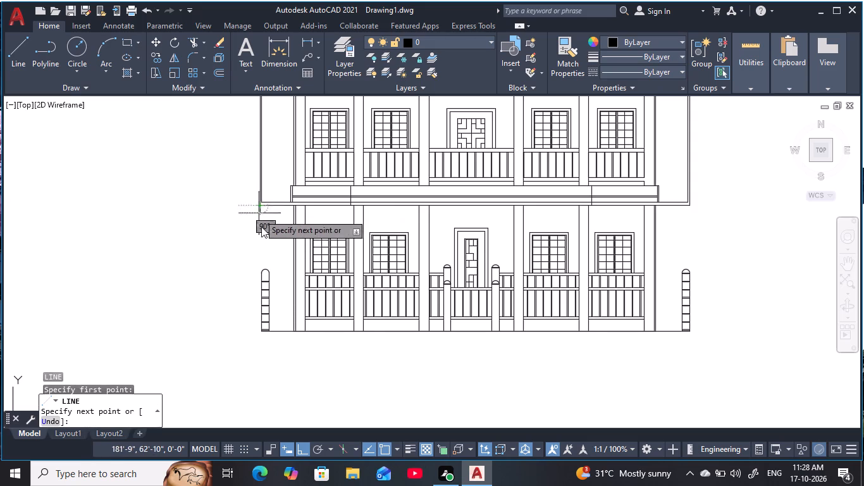
pyautogui.click(257, 332)
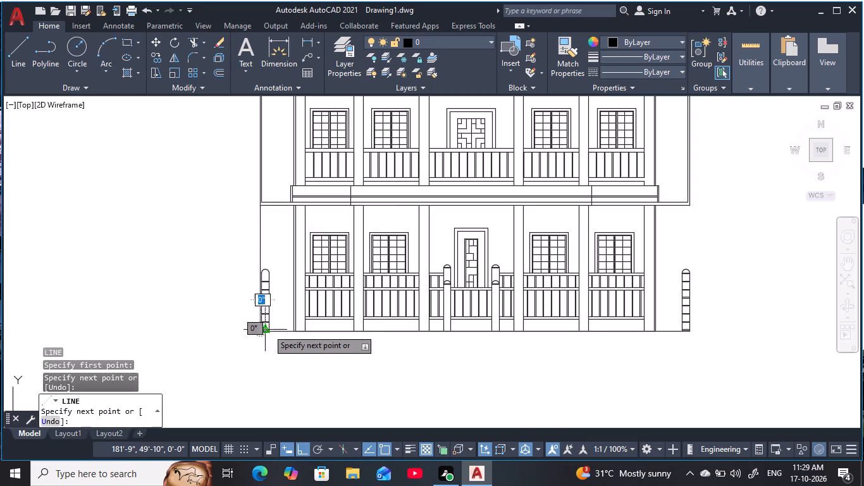
pyautogui.press('Escape')
pyautogui.press('Escape')
pyautogui.press('Escape')
# Draw a matching vertical line from the upper storey outline's lower east corner down to the ground line's east end.
pyautogui.scroll(-1, 724, 265)
pyautogui.moveTo(710, 270); pyautogui.dragTo(519, 265, button='middle')
pyautogui.press('Escape')
pyautogui.press('space')
pyautogui.scroll(3, 531, 230)
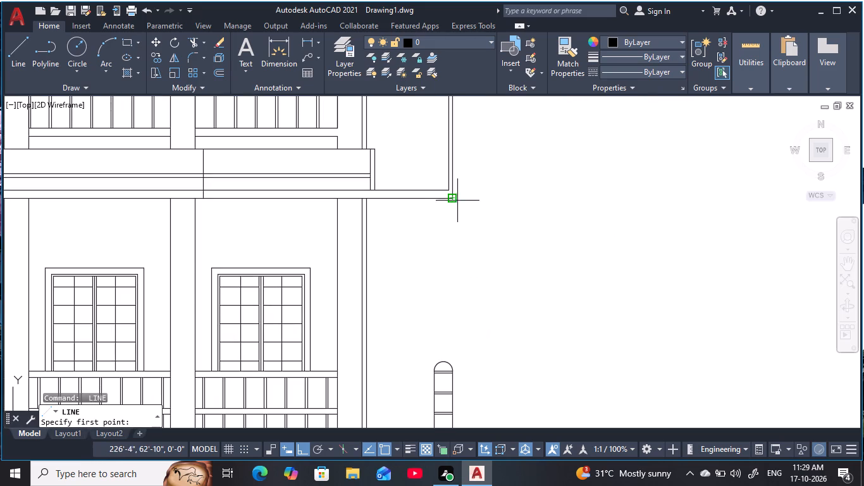
pyautogui.click(457, 200)
pyautogui.moveTo(516, 367); pyautogui.dragTo(508, 82, button='middle')
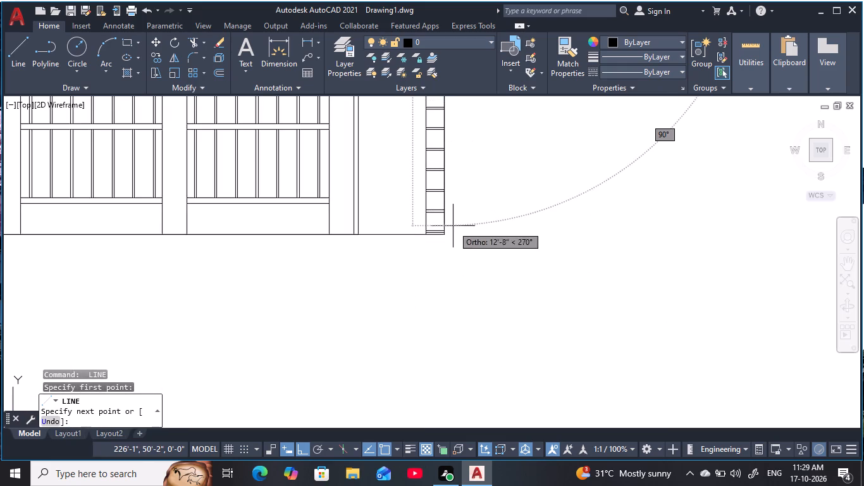
pyautogui.click(447, 238)
pyautogui.press('Escape')
pyautogui.press('Escape')
pyautogui.scroll(-3, 490, 192)
pyautogui.moveTo(493, 190); pyautogui.dragTo(519, 265, button='middle')
pyautogui.press('Escape')
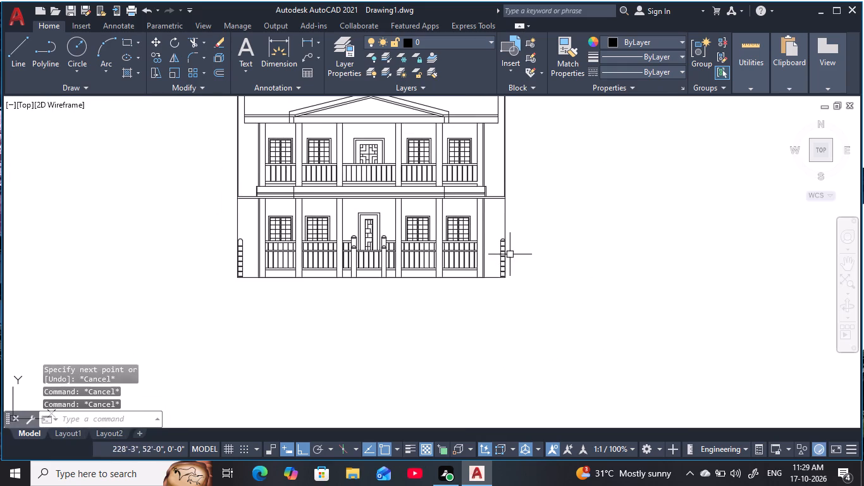
pyautogui.press('Escape')
pyautogui.press('Escape')
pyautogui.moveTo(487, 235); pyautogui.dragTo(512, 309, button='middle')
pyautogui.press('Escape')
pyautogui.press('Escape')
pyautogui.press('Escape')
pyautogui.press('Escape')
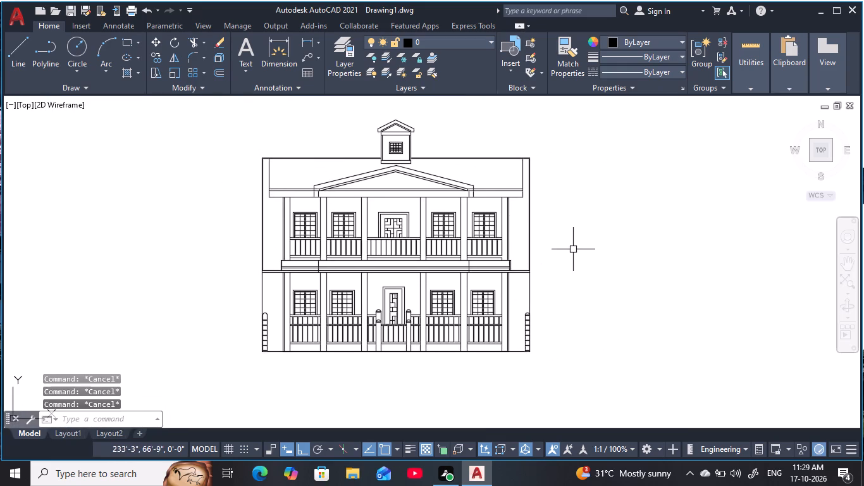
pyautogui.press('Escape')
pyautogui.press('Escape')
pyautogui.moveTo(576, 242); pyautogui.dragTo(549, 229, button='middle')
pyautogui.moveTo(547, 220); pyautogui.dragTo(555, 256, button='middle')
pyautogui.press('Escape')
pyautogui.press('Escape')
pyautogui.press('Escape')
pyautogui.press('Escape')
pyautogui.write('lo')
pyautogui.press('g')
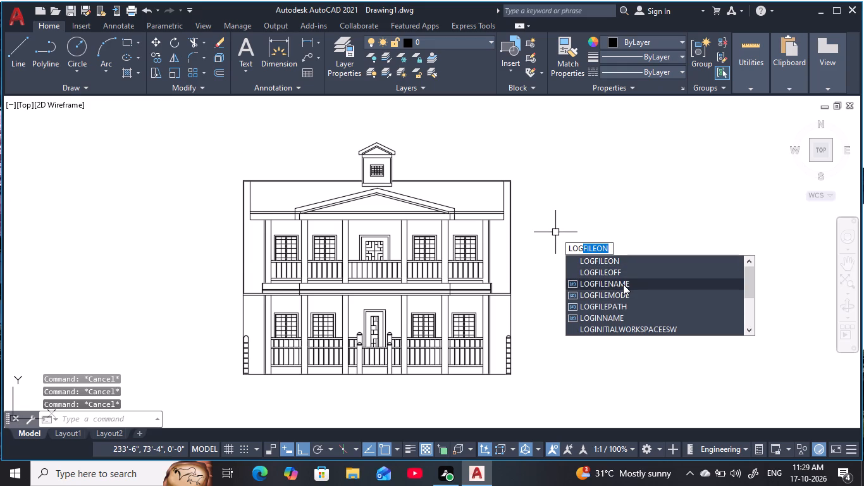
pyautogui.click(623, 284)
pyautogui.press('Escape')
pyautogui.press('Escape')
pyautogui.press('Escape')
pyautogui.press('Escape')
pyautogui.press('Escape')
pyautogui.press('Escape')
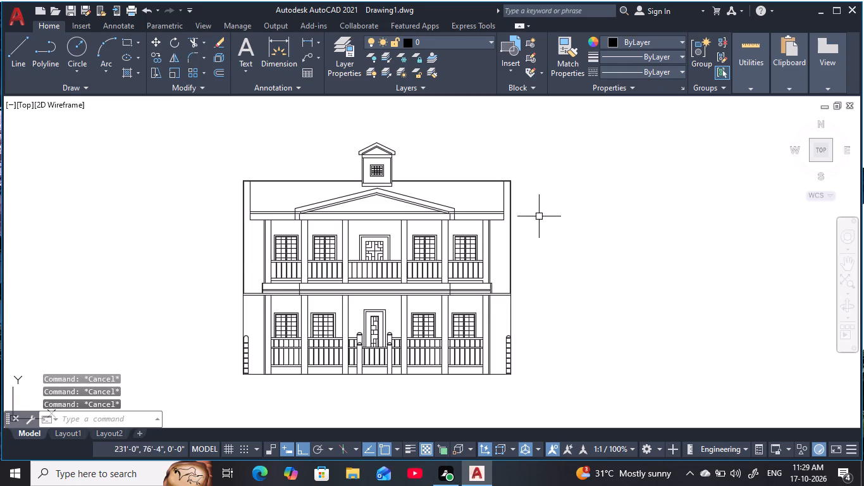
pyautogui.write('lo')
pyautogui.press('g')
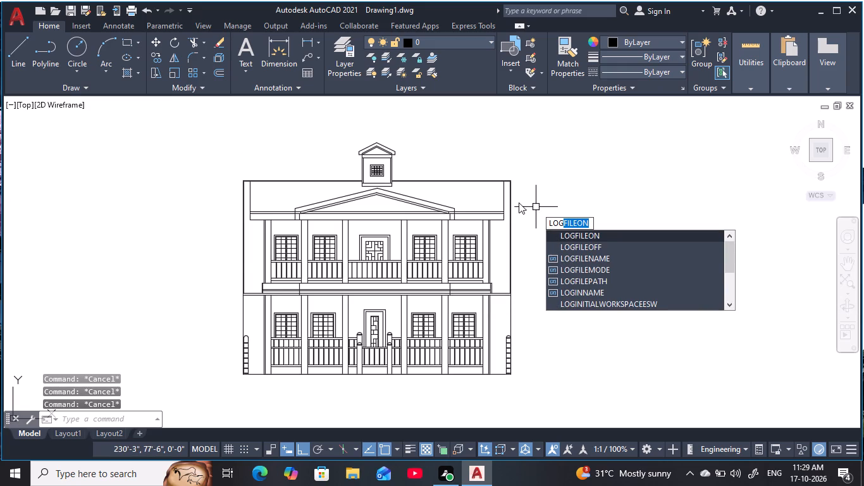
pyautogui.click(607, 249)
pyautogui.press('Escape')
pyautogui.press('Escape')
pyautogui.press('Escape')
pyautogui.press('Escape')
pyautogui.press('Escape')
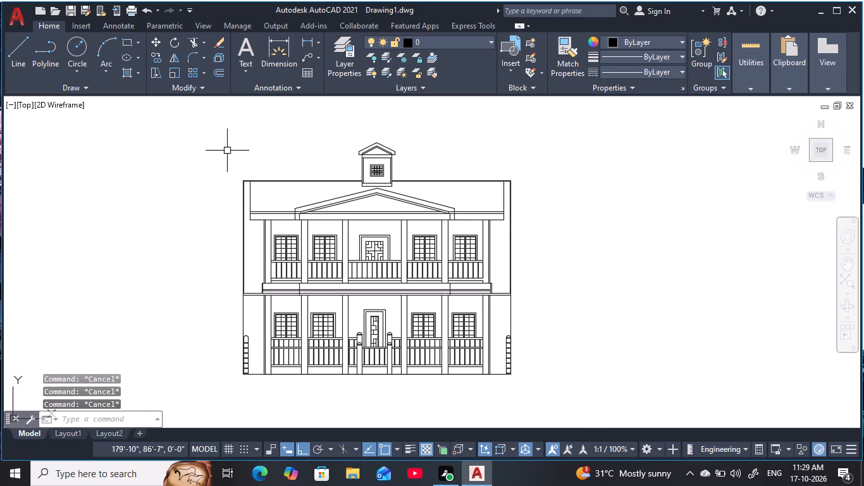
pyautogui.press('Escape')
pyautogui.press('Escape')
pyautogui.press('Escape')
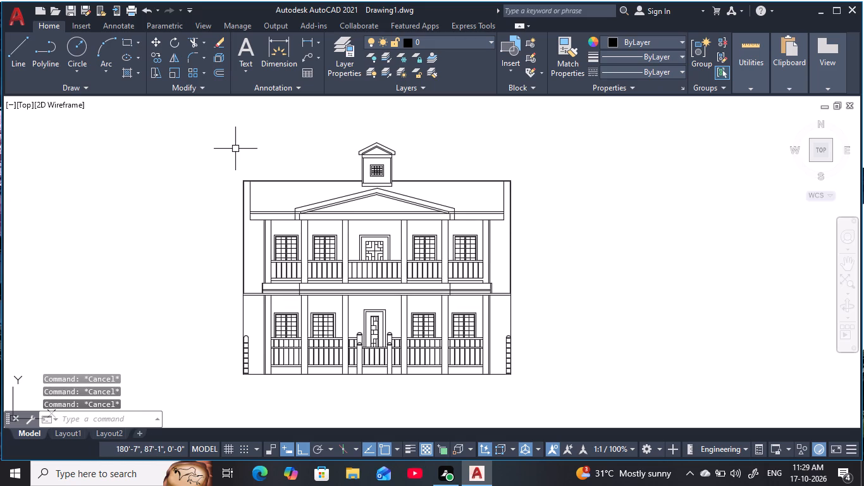
# Save the drawing in Documents under the file name "traditional 2 storey building elevation".
pyautogui.hotkey('ctrl', 's')
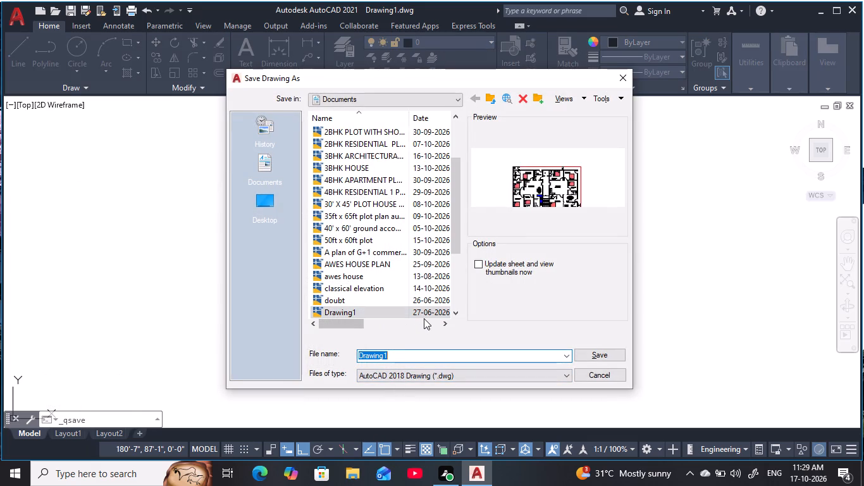
pyautogui.press('BackSpace')
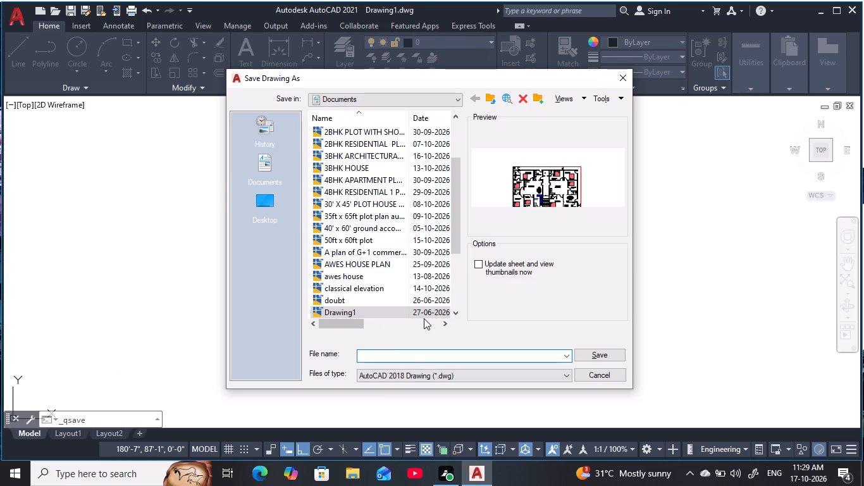
pyautogui.write('traditinal')
pyautogui.press('space')
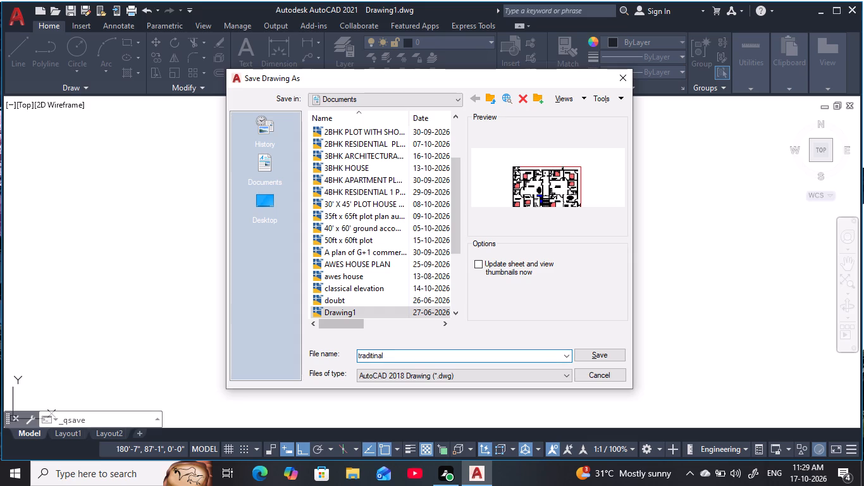
pyautogui.press('BackSpace')
pyautogui.press('BackSpace')
pyautogui.press('BackSpace')
pyautogui.press('BackSpace')
pyautogui.press('BackSpace')
pyautogui.press('BackSpace')
pyautogui.press('BackSpace')
pyautogui.press('BackSpace')
pyautogui.press('BackSpace')
pyautogui.press('BackSpace')
pyautogui.press('BackSpace')
pyautogui.press('BackSpace')
pyautogui.press('BackSpace')
pyautogui.press('BackSpace')
pyautogui.press('BackSpace')
pyautogui.press('BackSpace')
pyautogui.press('BackSpace')
pyautogui.press('BackSpace')
pyautogui.press('BackSpace')
pyautogui.press('BackSpace')
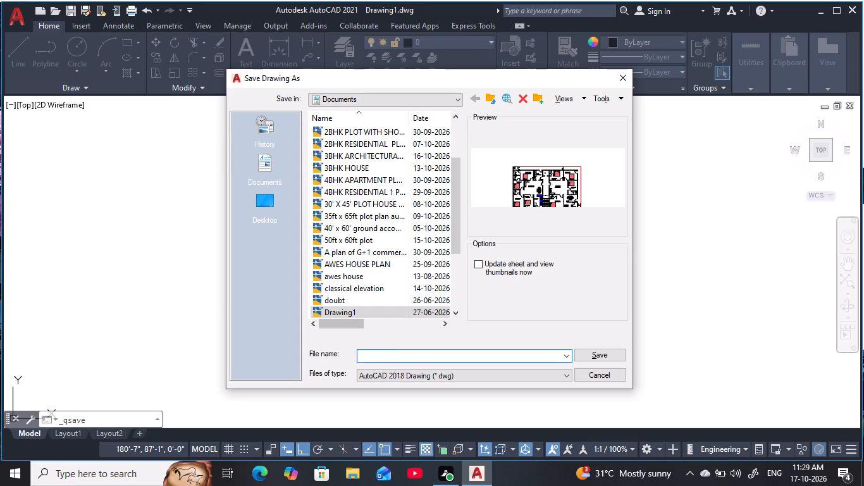
pyautogui.write('tradito')
pyautogui.press('BackSpace')
pyautogui.press('BackSpace')
pyautogui.press('BackSpace')
pyautogui.press('BackSpace')
pyautogui.press('BackSpace')
pyautogui.press('BackSpace')
pyautogui.press('BackSpace')
pyautogui.press('BackSpace')
pyautogui.write('traditional')
pyautogui.press('space')
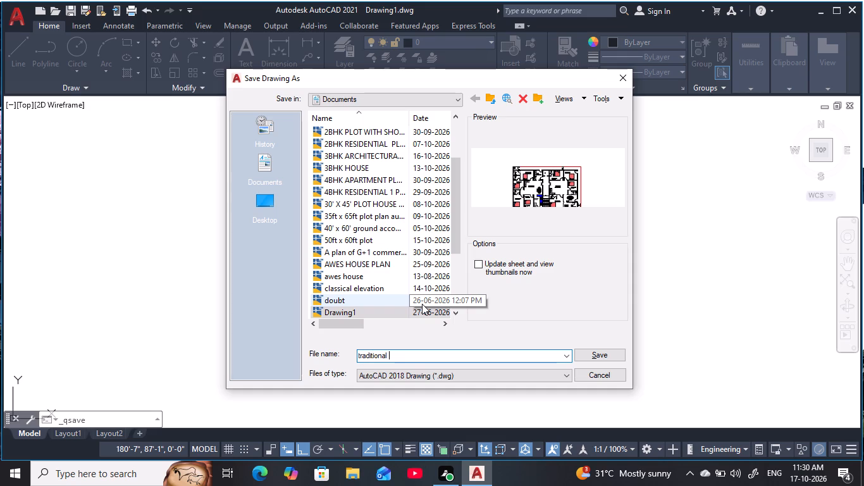
pyautogui.write('two')
pyautogui.press('space')
pyautogui.press('BackSpace')
pyautogui.press('BackSpace')
pyautogui.press('BackSpace')
pyautogui.press('BackSpace')
pyautogui.write('2 way')
pyautogui.press('BackSpace')
pyautogui.press('BackSpace')
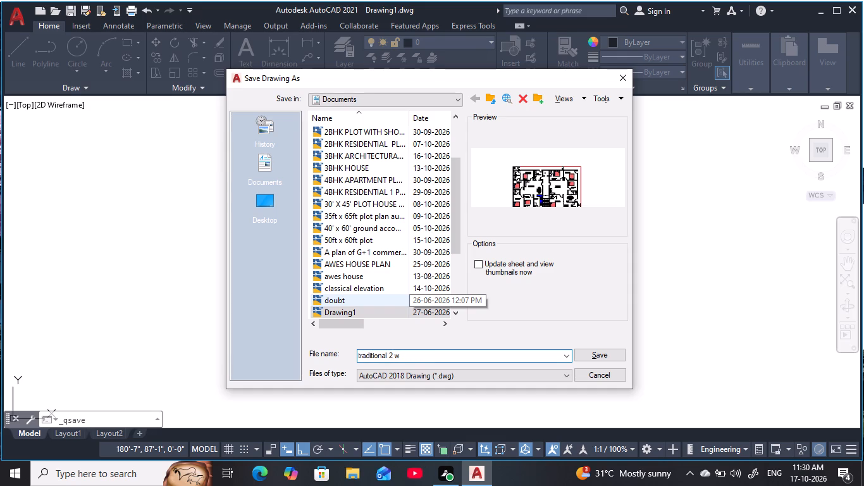
pyautogui.press('BackSpace')
pyautogui.write('storey')
pyautogui.press('space')
pyautogui.write('building eleva')
pyautogui.press('t')
pyautogui.write('ion')
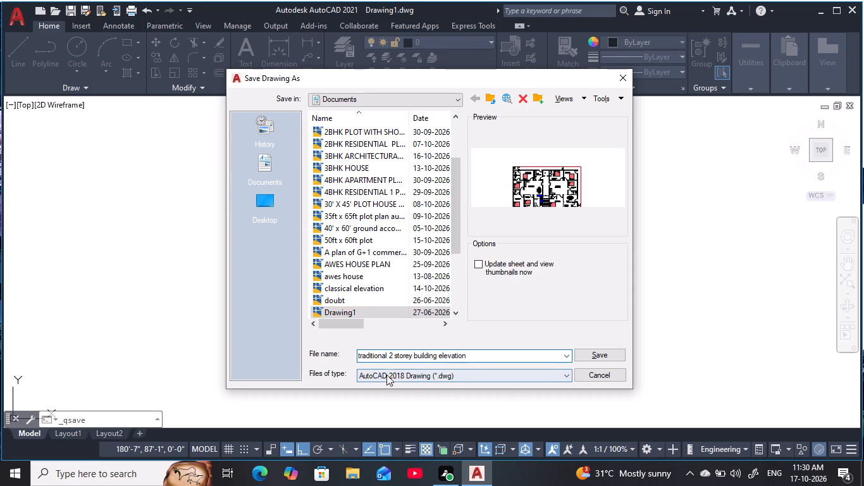
pyautogui.click(593, 352)
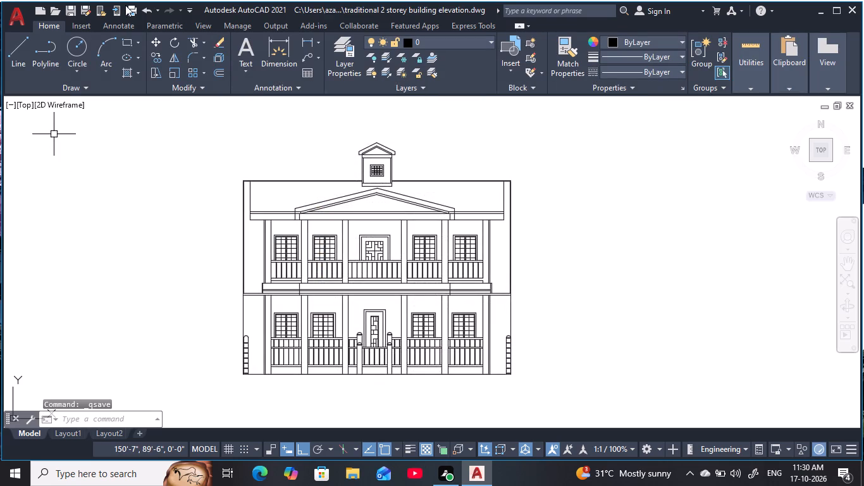
# Set up a plot with the DWG To PDF.pc3 plotter and a window area enclosing the whole front elevation.
pyautogui.click(130, 13)
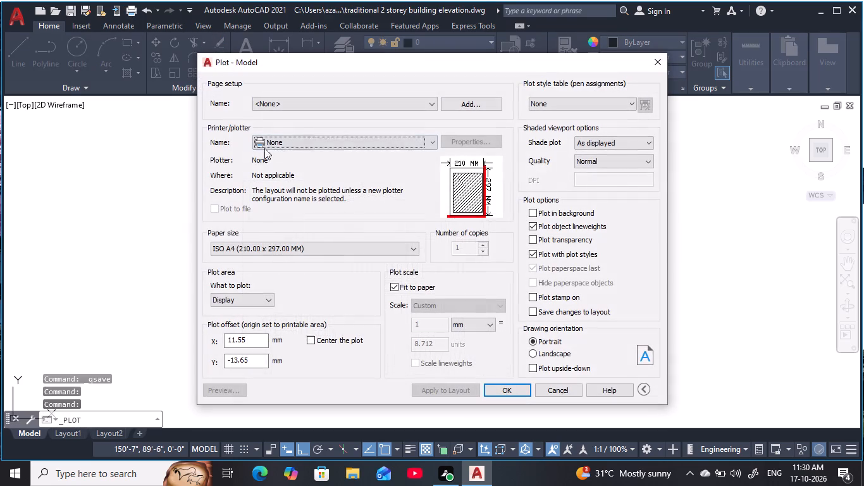
pyautogui.click(300, 136)
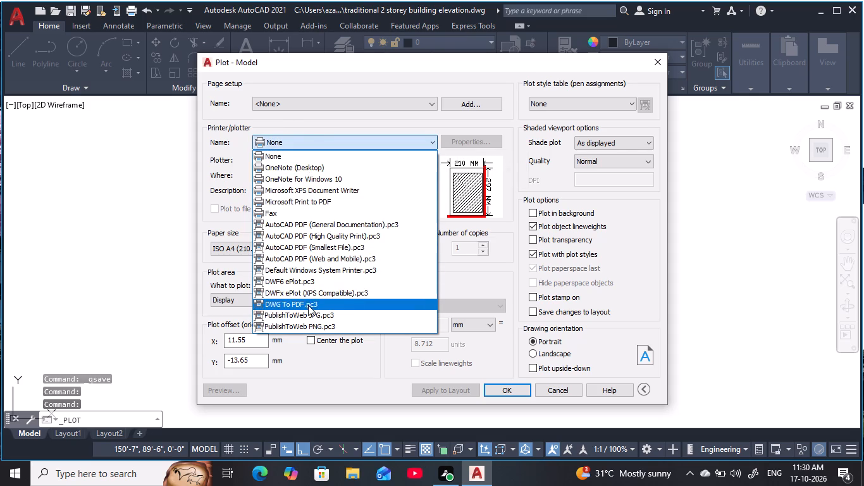
pyautogui.click(308, 305)
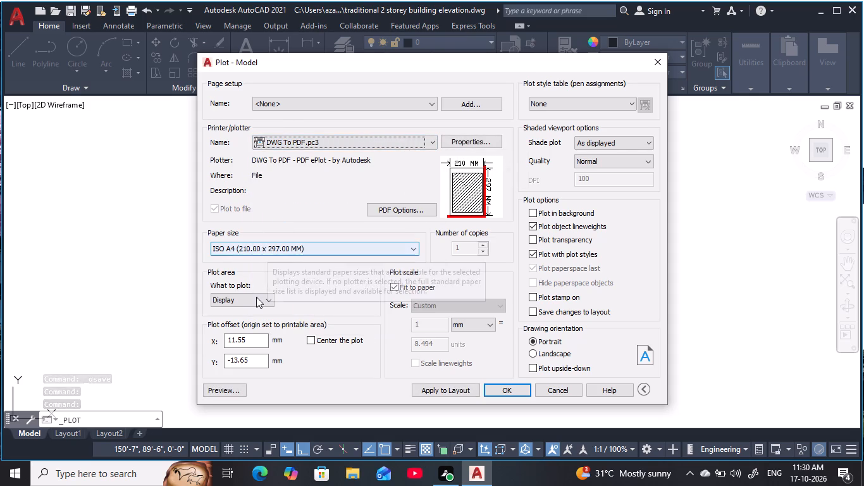
pyautogui.click(254, 304)
pyautogui.click(249, 339)
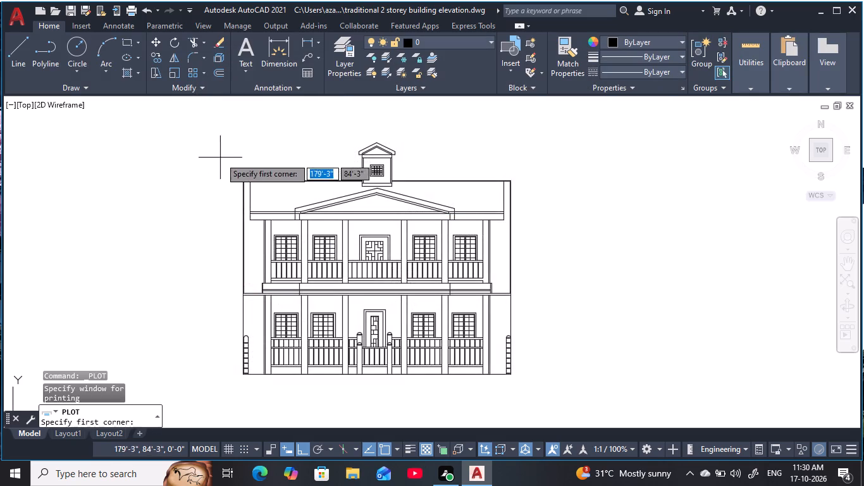
pyautogui.click(223, 137)
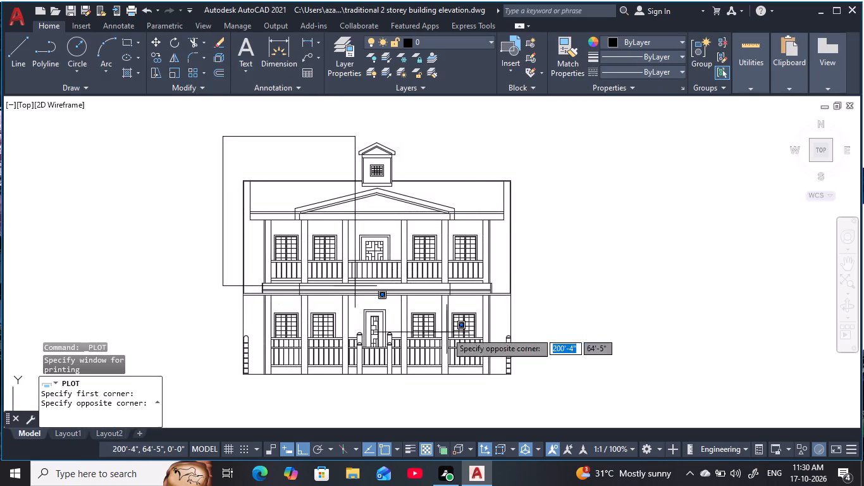
pyautogui.click(527, 390)
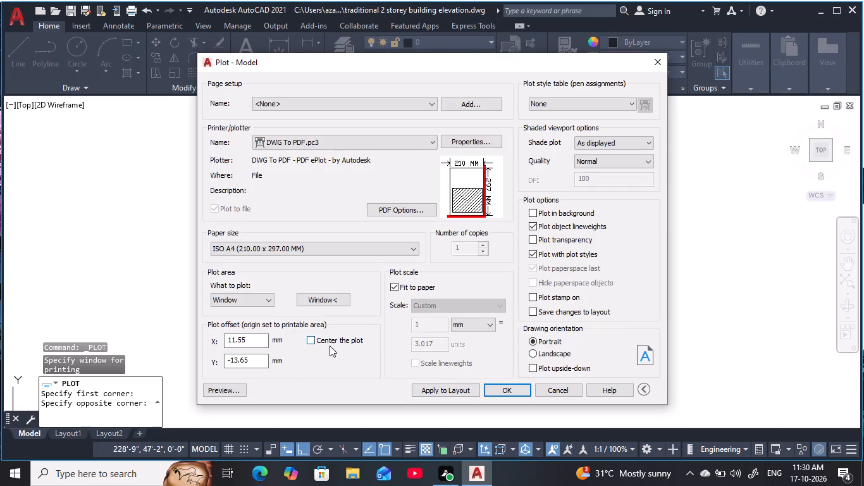
# Center the plot, keep portrait orientation, and output it to Documents as "traditional 2 storey building elevation-Model.pdf".
pyautogui.click(314, 343)
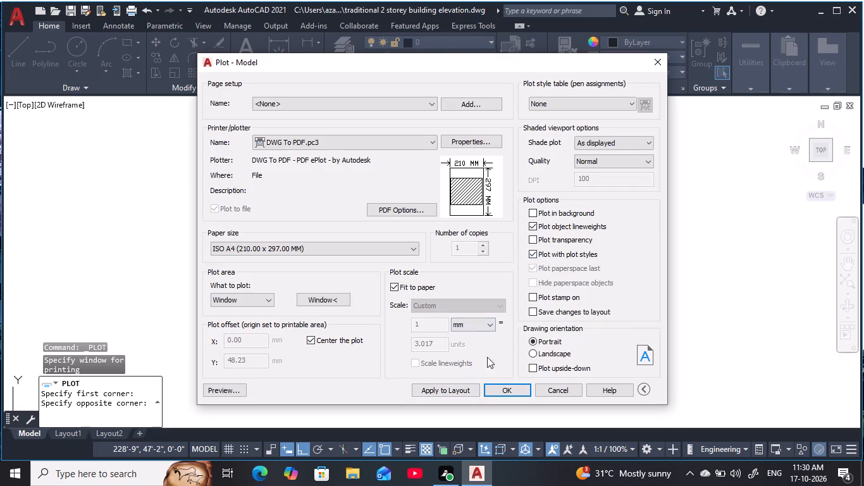
pyautogui.click(538, 354)
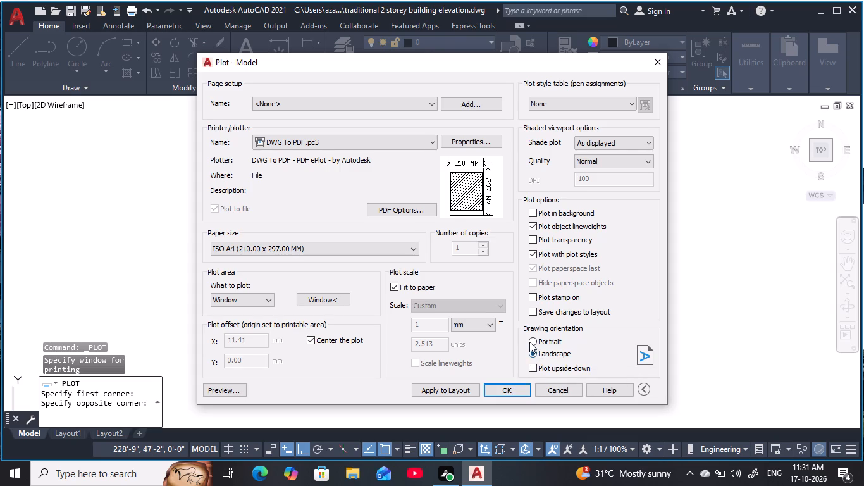
pyautogui.click(532, 342)
pyautogui.click(521, 391)
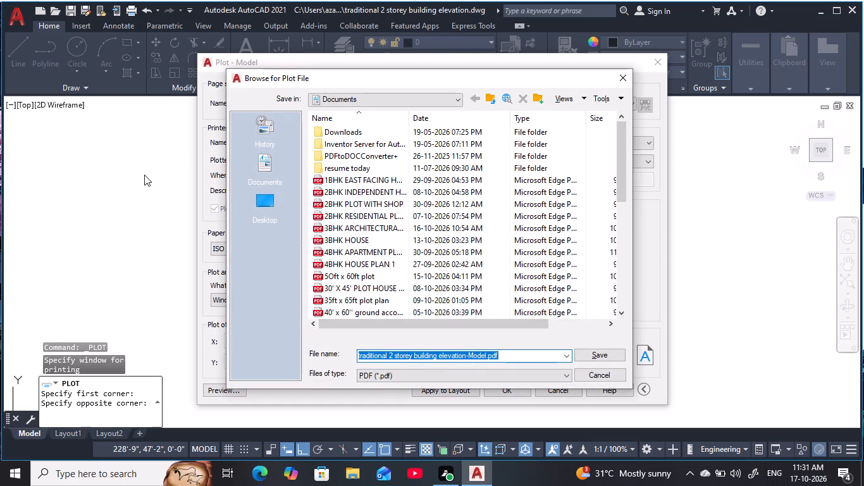
pyautogui.press('Return')
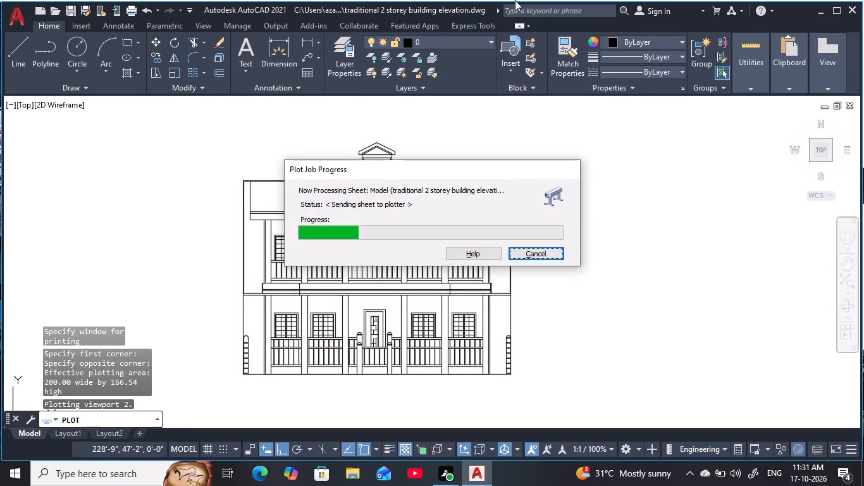
# Look over the plotted elevation PDF from the roof turret down to the ground line, and close it.
pyautogui.click(824, 11)
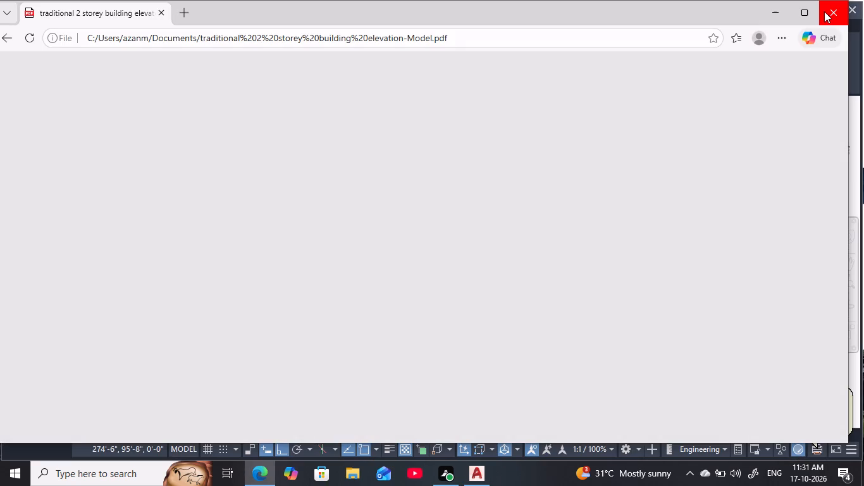
pyautogui.scroll(-7, 564, 290)
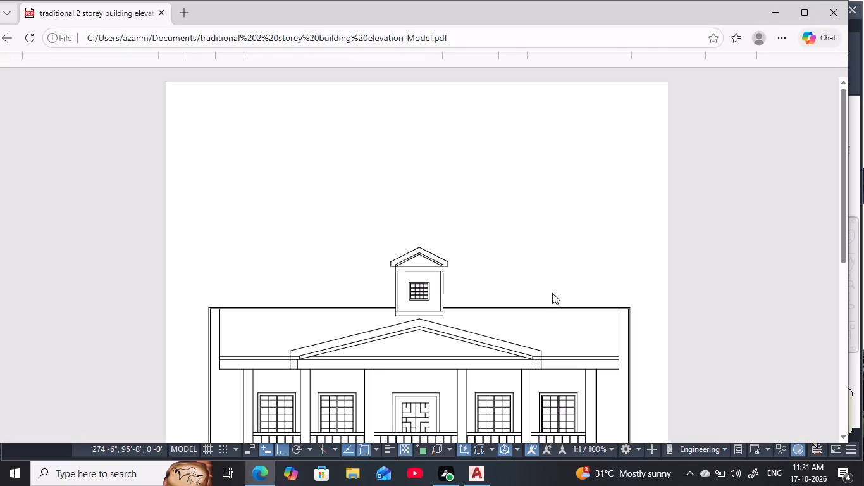
pyautogui.scroll(-2, 552, 293)
pyautogui.scroll(2, 516, 321)
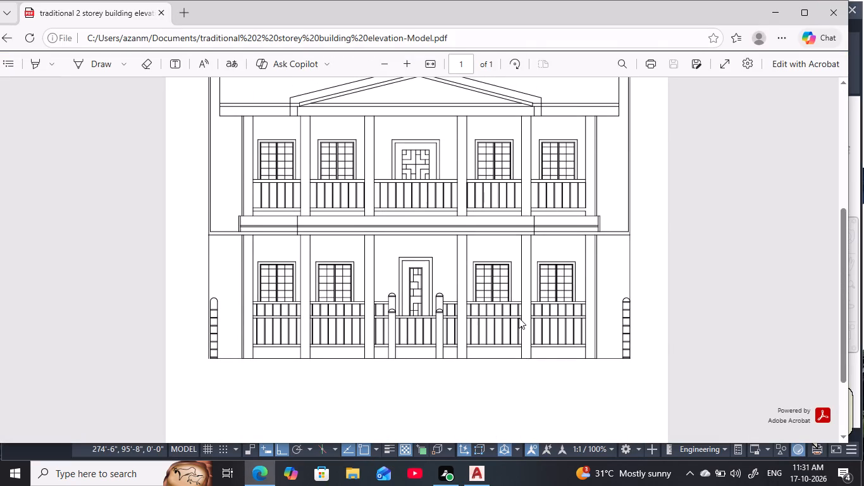
pyautogui.click(825, 18)
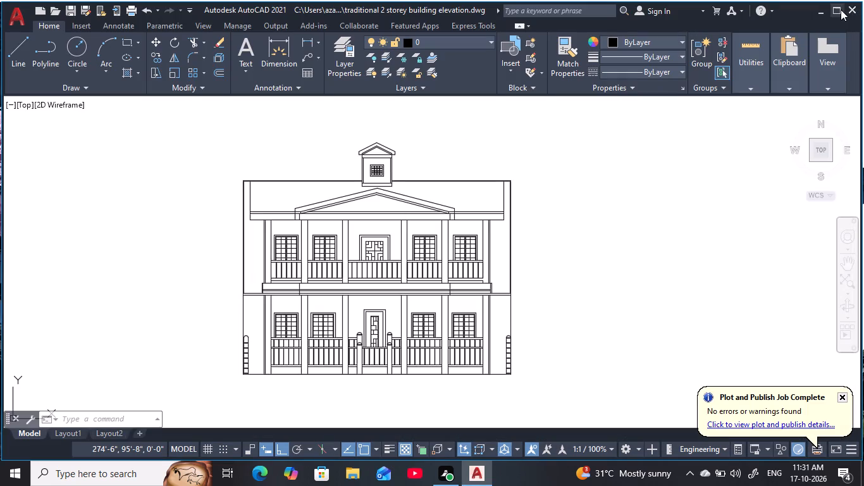